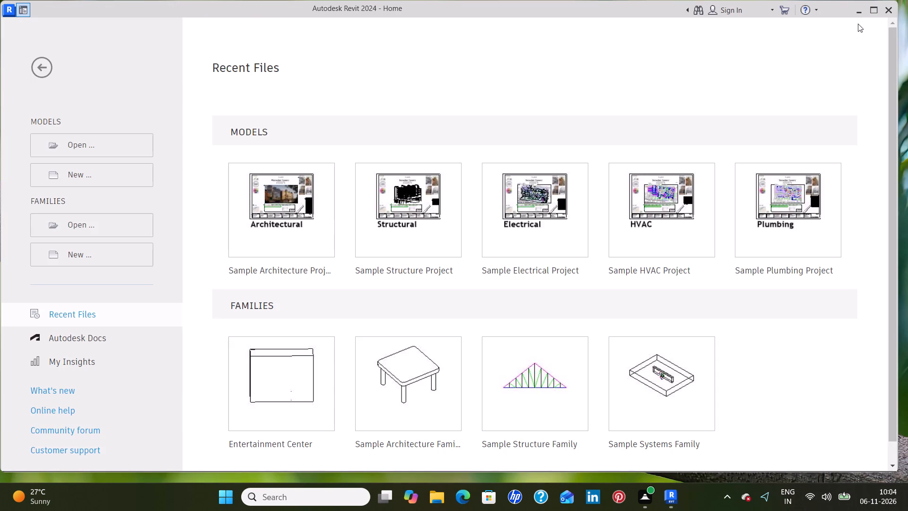
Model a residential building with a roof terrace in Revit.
Start a new project and browse for its template file in the RVT 2024 Templates folder.
click(873, 7)
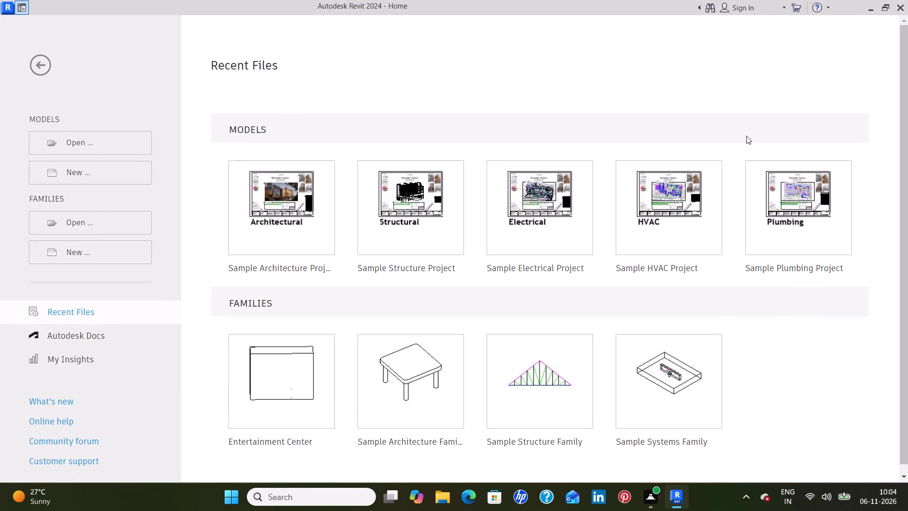
click(109, 176)
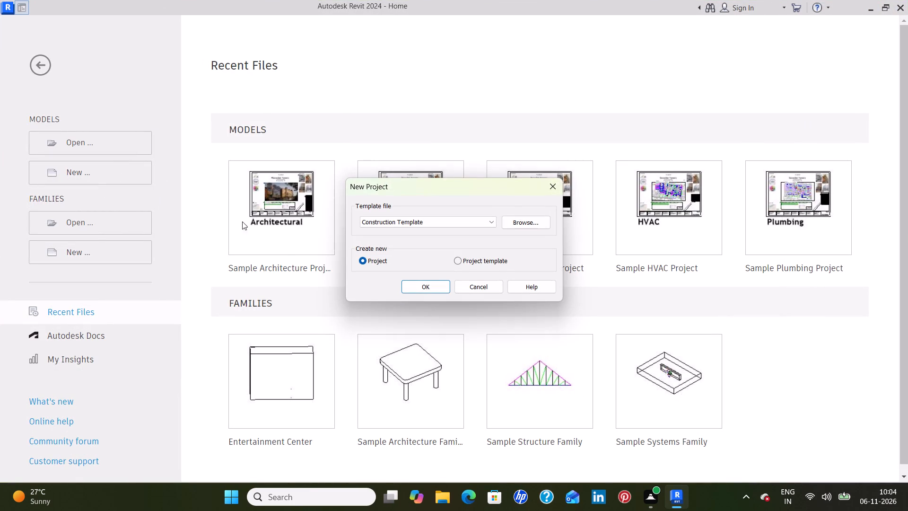
click(526, 223)
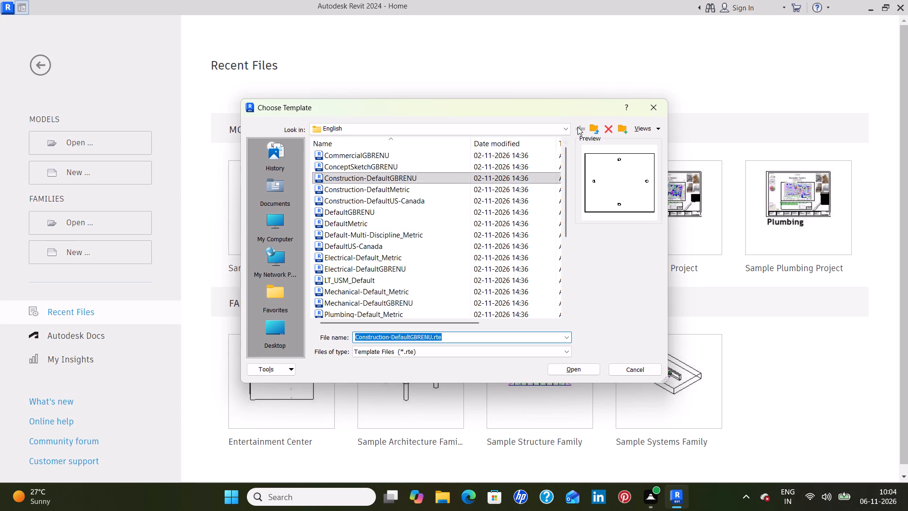
click(580, 129)
click(514, 129)
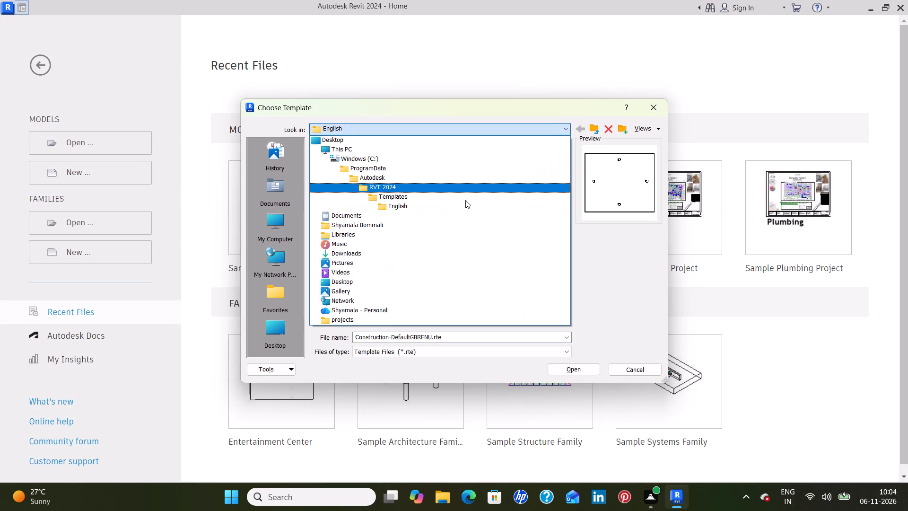
click(465, 198)
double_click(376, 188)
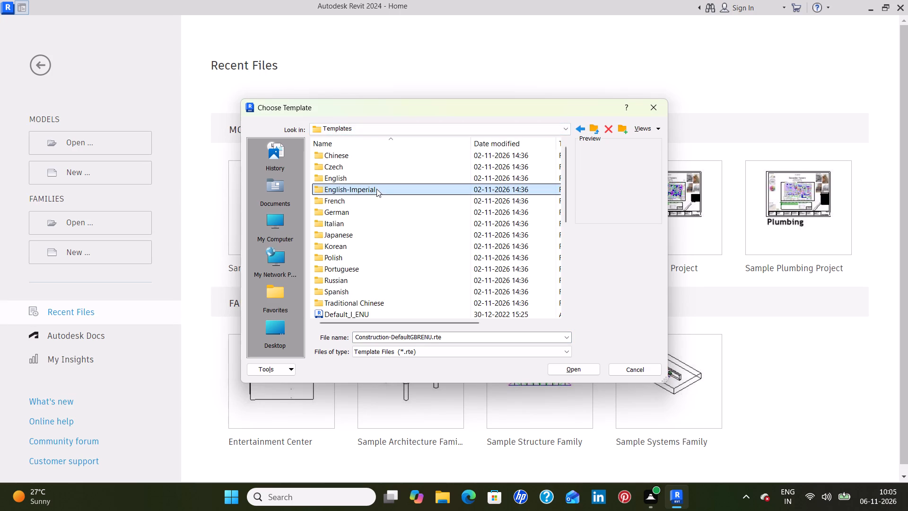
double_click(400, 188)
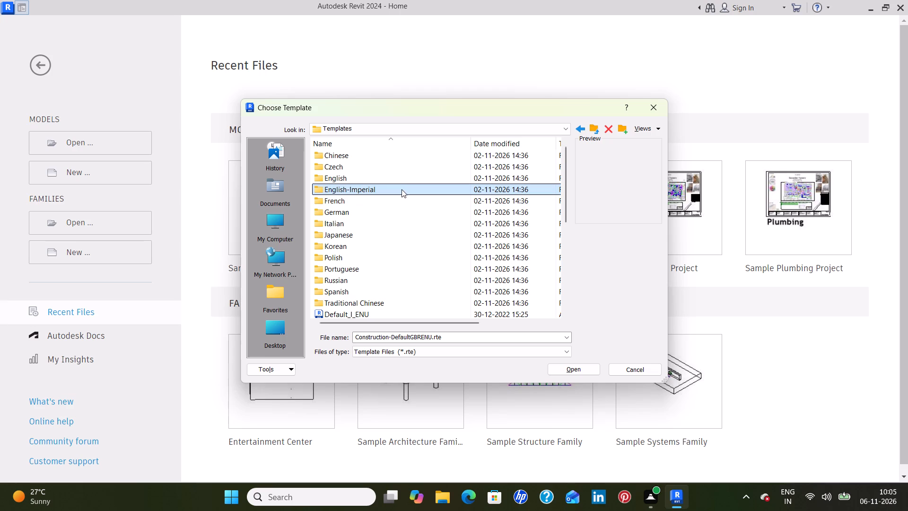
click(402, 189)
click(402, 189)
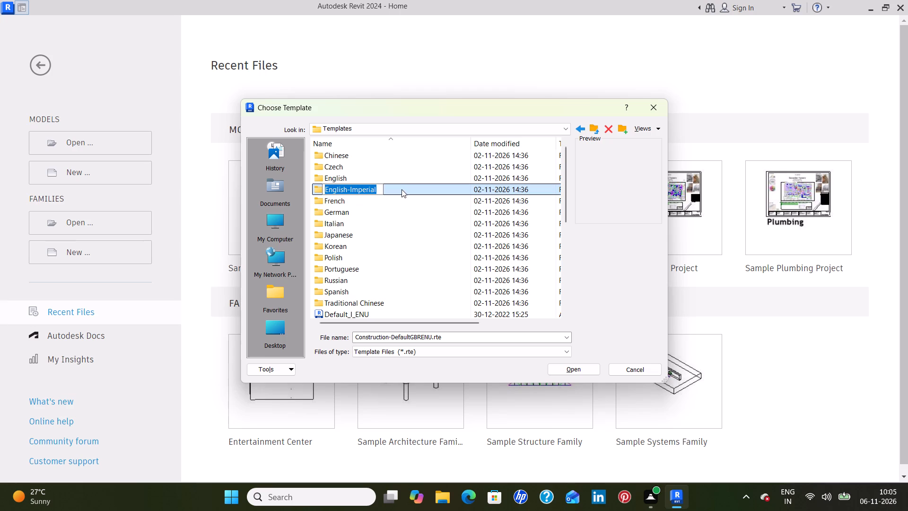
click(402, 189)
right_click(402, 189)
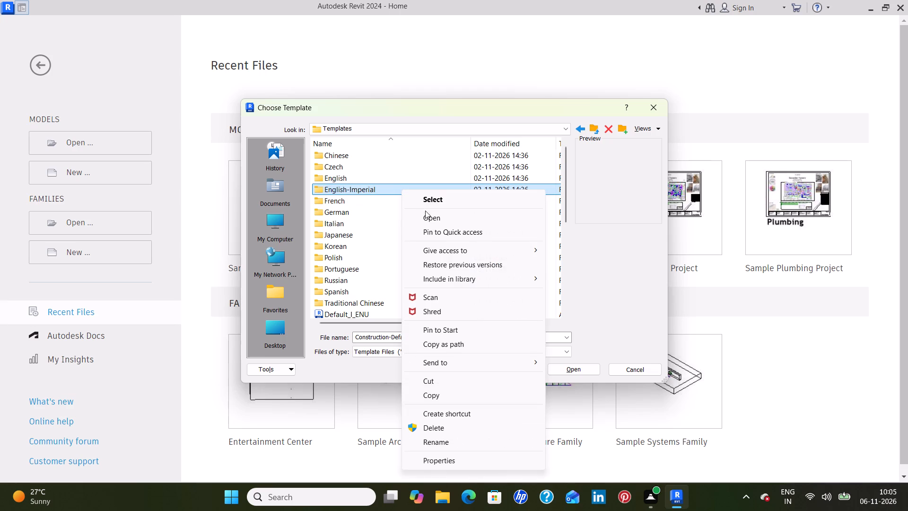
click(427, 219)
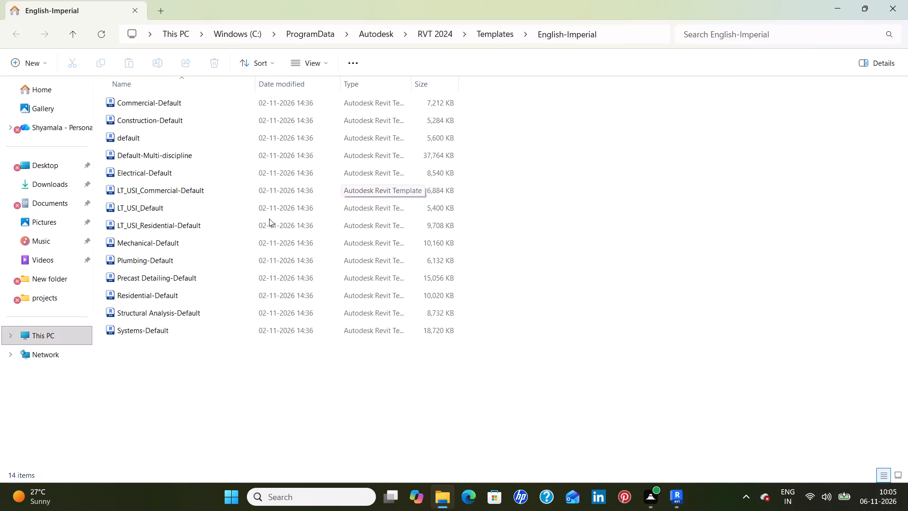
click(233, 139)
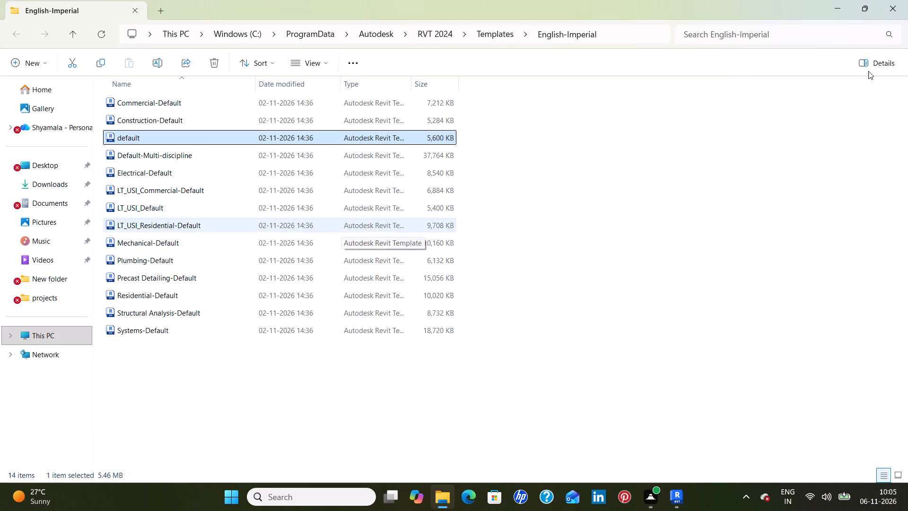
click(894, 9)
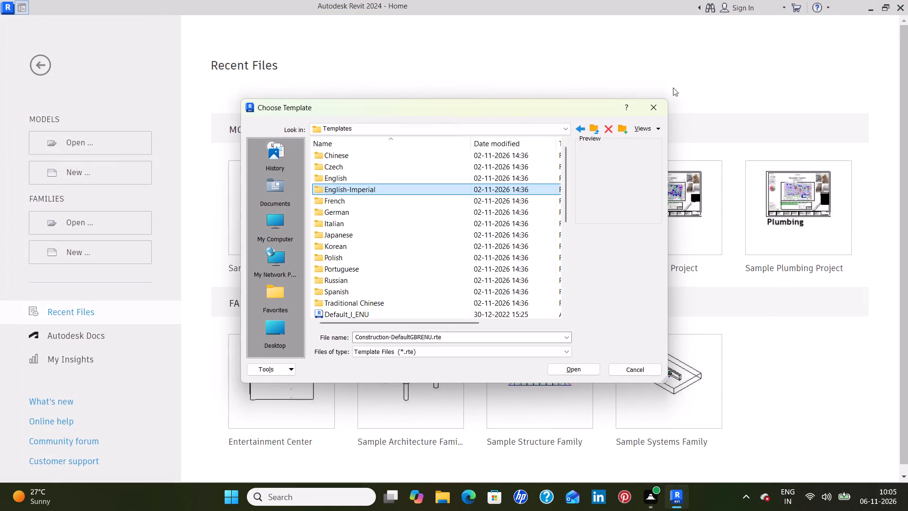
Choose default.rte from the English-Imperial folder as the template and create the project.
double_click(348, 188)
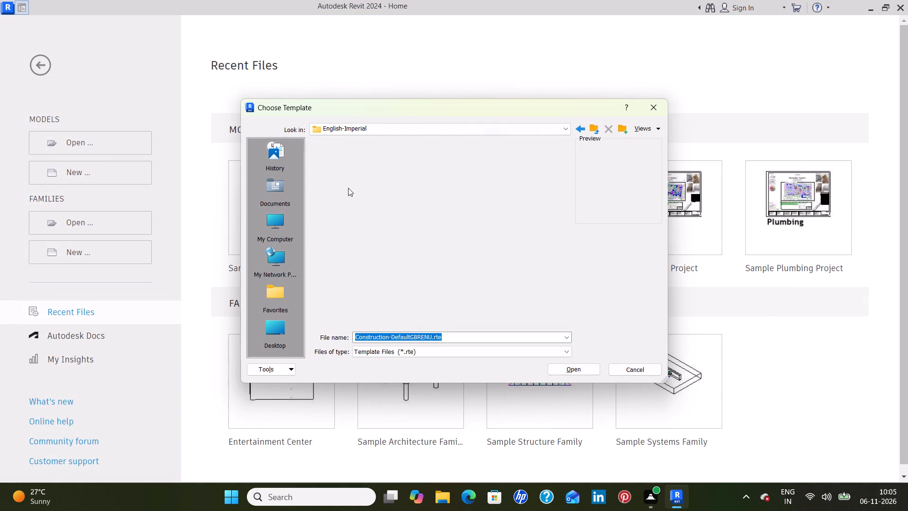
click(363, 177)
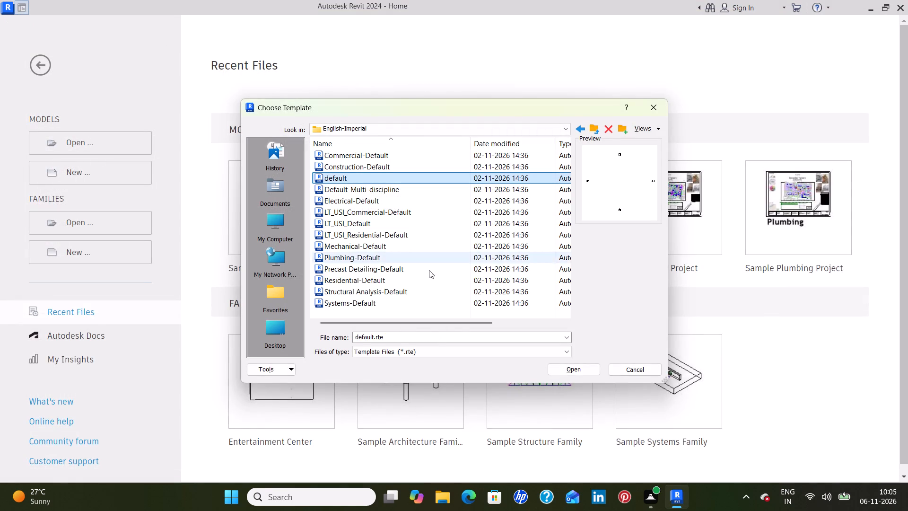
click(577, 367)
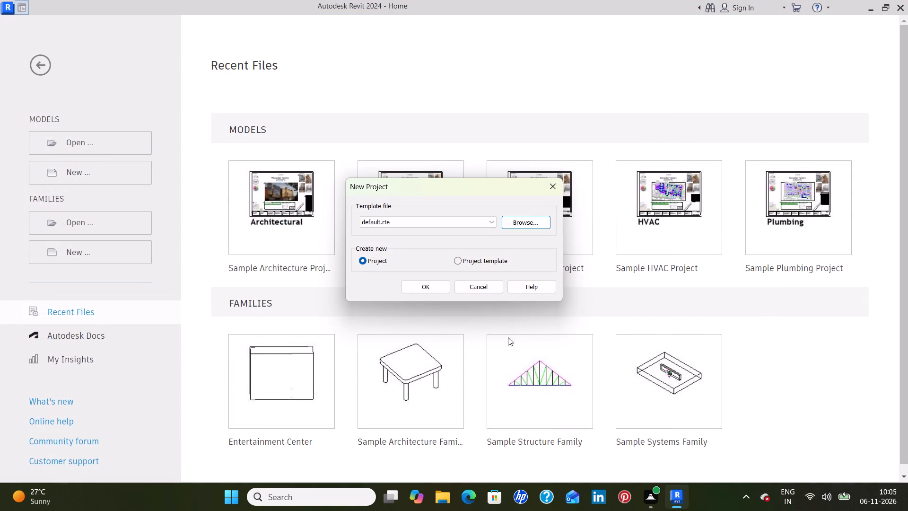
click(430, 288)
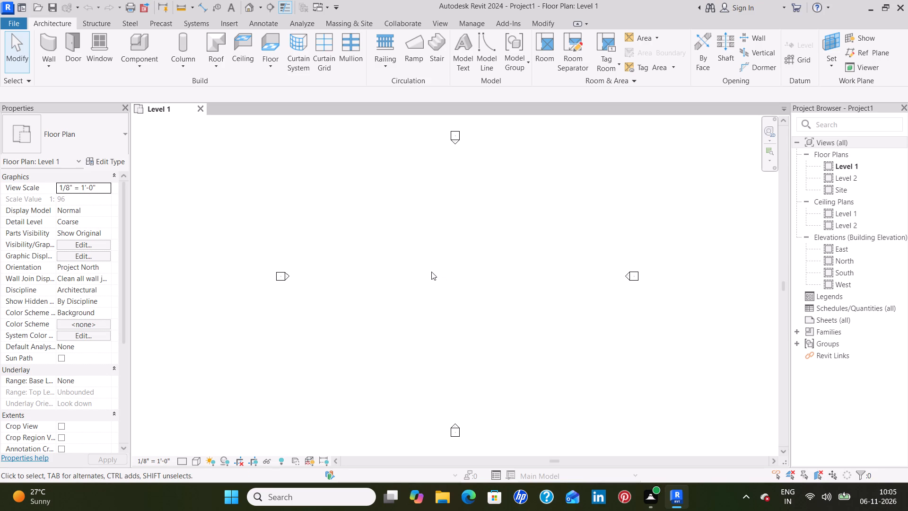
Check the Length format in the project units.
text(un)
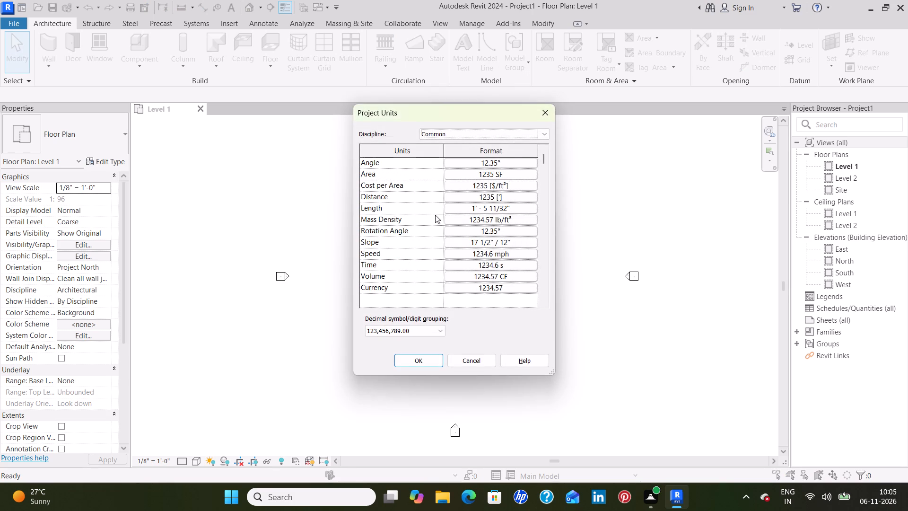
click(528, 208)
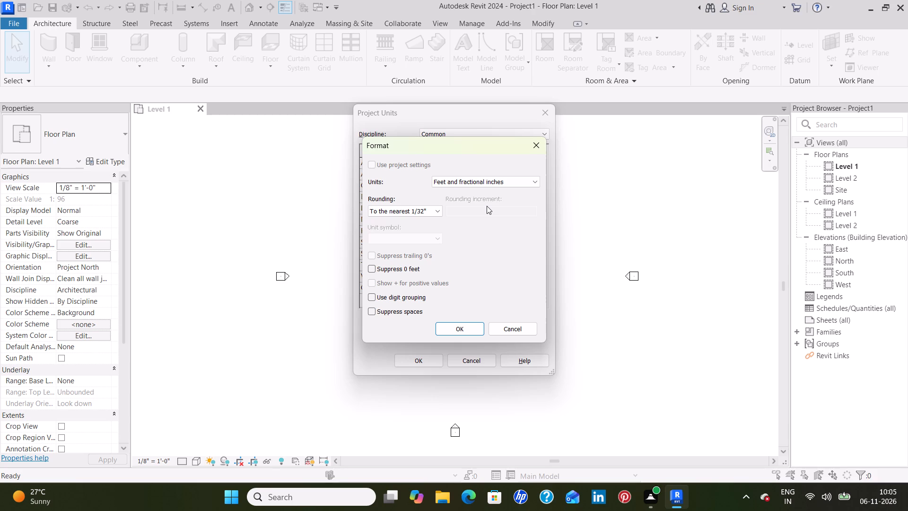
click(457, 332)
click(422, 361)
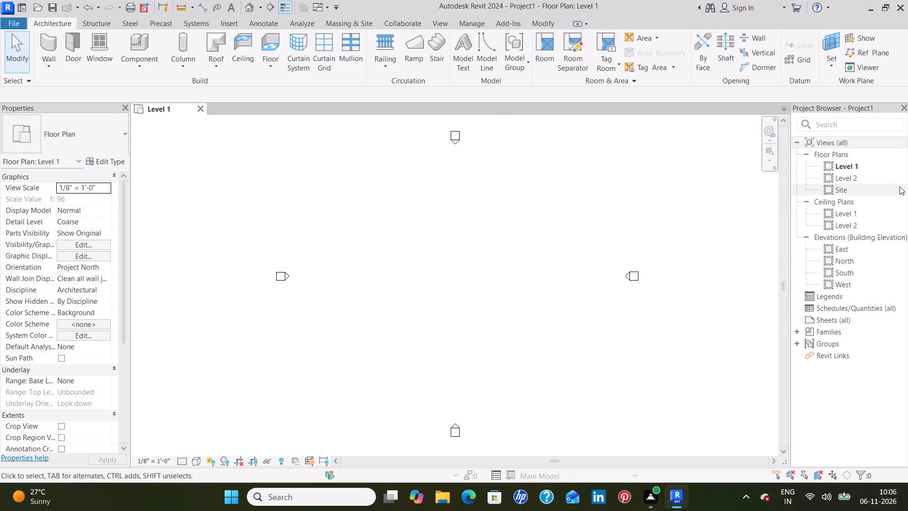
Open the South elevation and delete Level 2 together with its plan views.
double_click(851, 272)
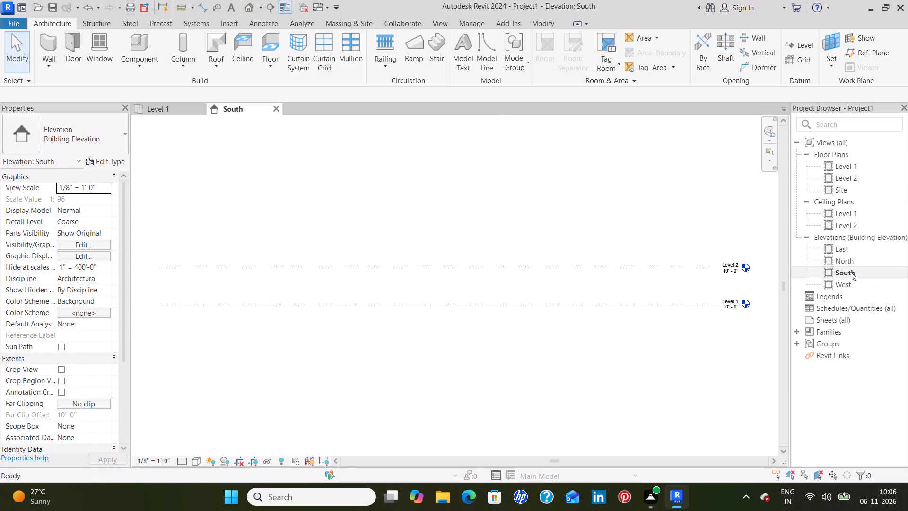
click(692, 270)
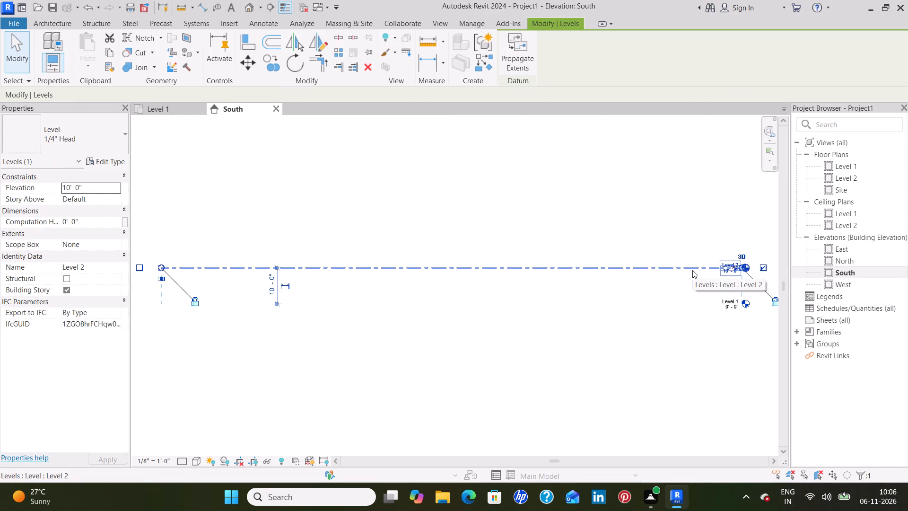
key(Delete)
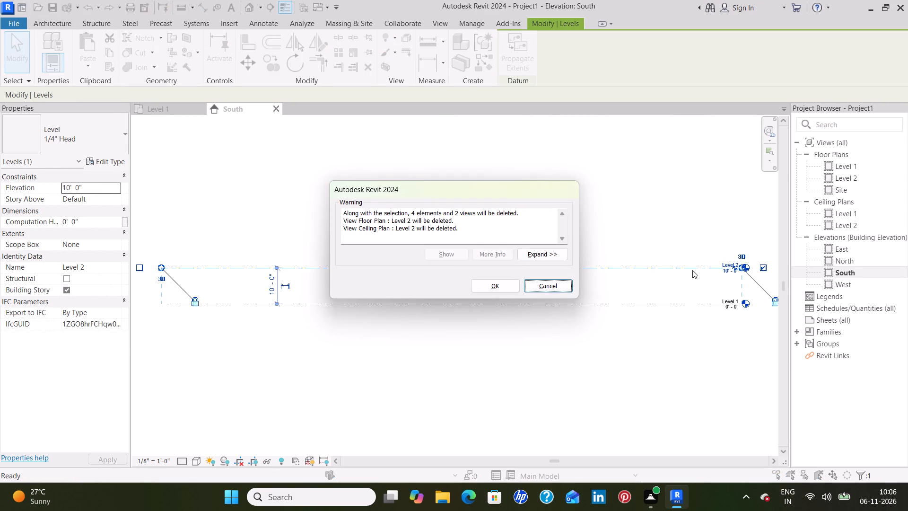
click(497, 291)
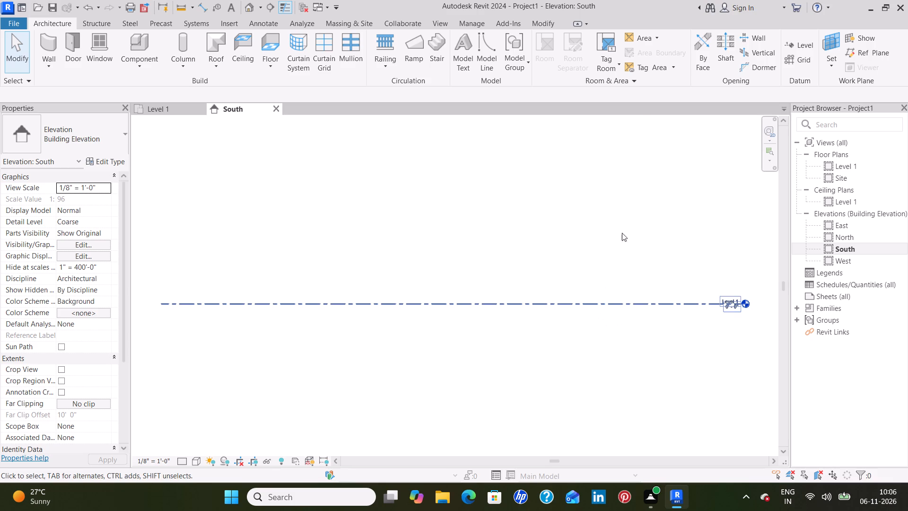
Add a level 4' below Level 1 by picking its line with a 4' offset.
click(801, 46)
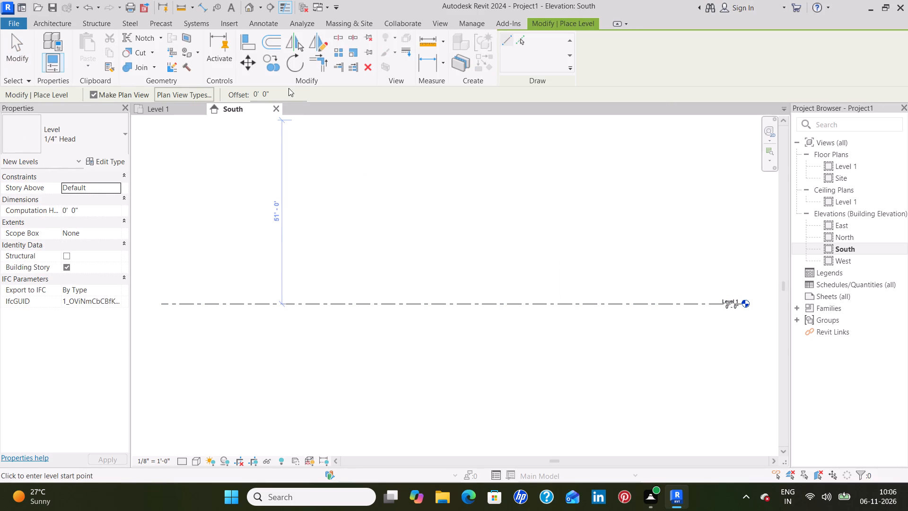
click(288, 93)
key(BackSpace)
key(BackSpace)
key(BackSpace)
key(BackSpace)
key(BackSpace)
key(BackSpace)
text(4')
key(Return)
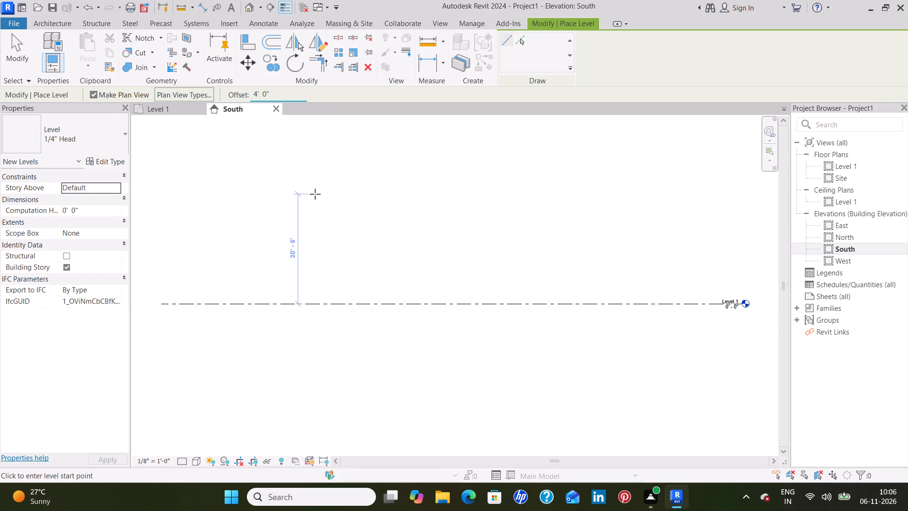
click(521, 41)
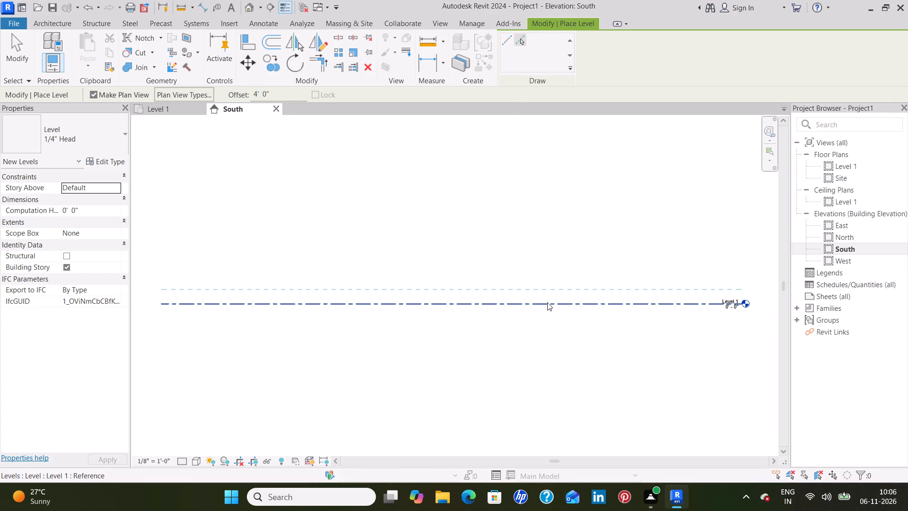
click(647, 308)
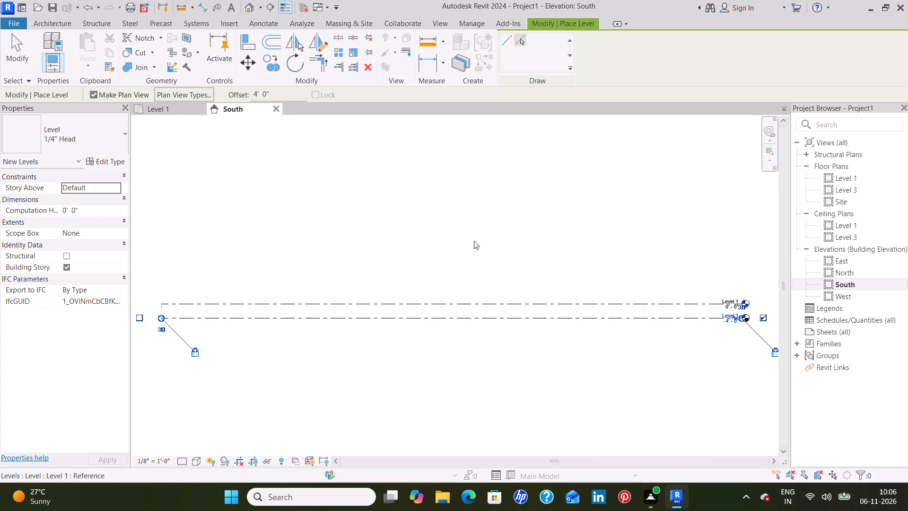
Add a level 2' above Level 1 by picking its line with a 2' offset.
click(278, 97)
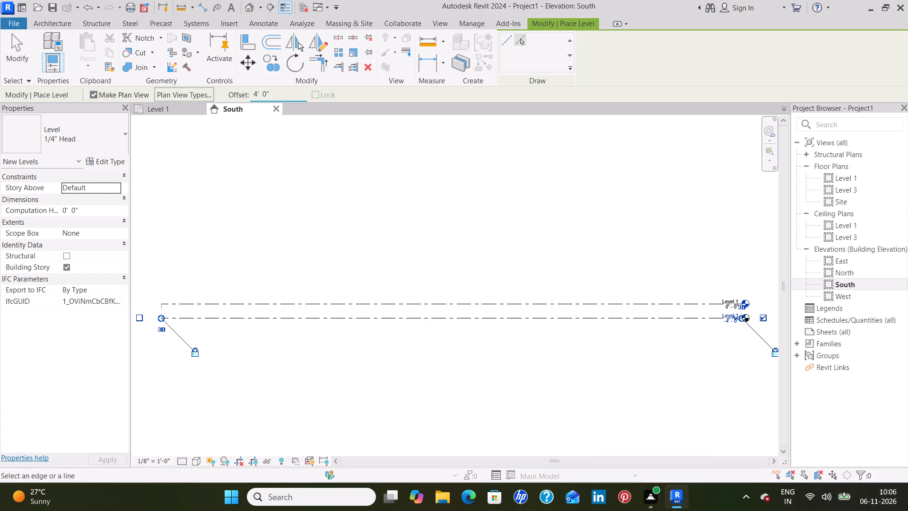
key(BackSpace)
key(BackSpace)
key(BackSpace)
key(BackSpace)
key(BackSpace)
key(BackSpace)
key(BackSpace)
key(3)
key(BackSpace)
text(2')
key(Return)
click(522, 300)
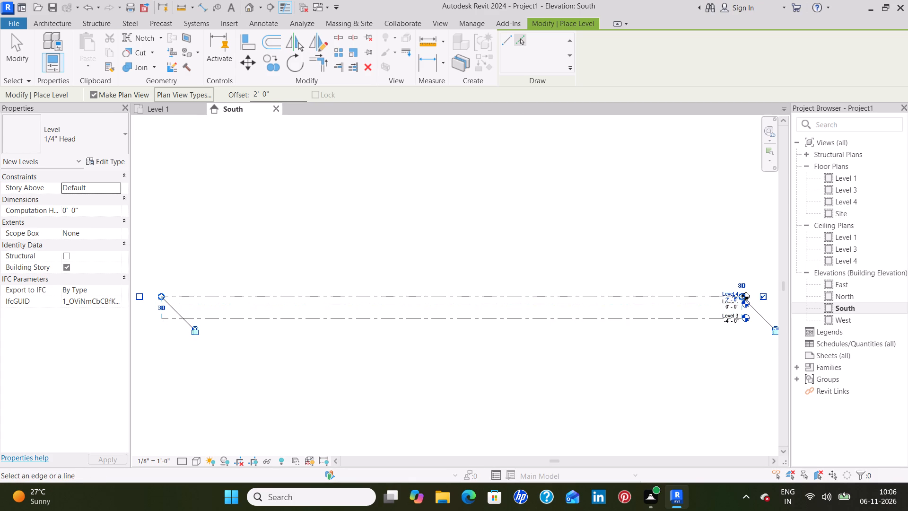
Add a level 10' 6" above the 2'-0" level by picking its line with that offset.
click(268, 94)
key(BackSpace)
key(BackSpace)
key(BackSpace)
key(BackSpace)
key(BackSpace)
key(BackSpace)
key(BackSpace)
text(10')
text(6")
key(Return)
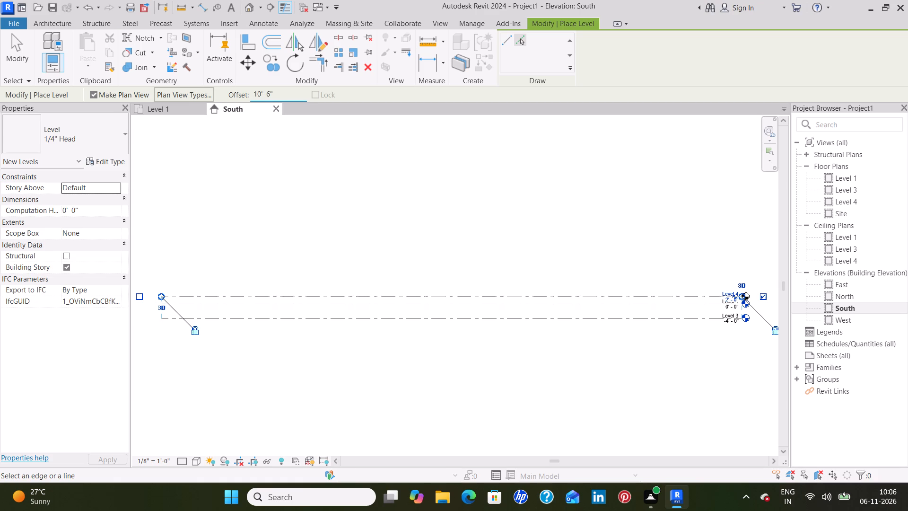
click(518, 295)
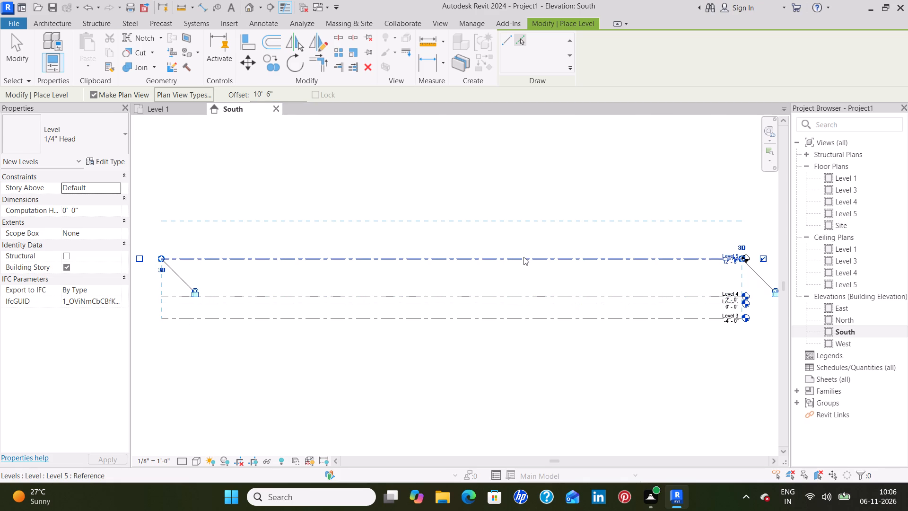
Add two more levels above the 12'-6" level, each offset 10' 6" from the level below it.
click(524, 257)
click(527, 219)
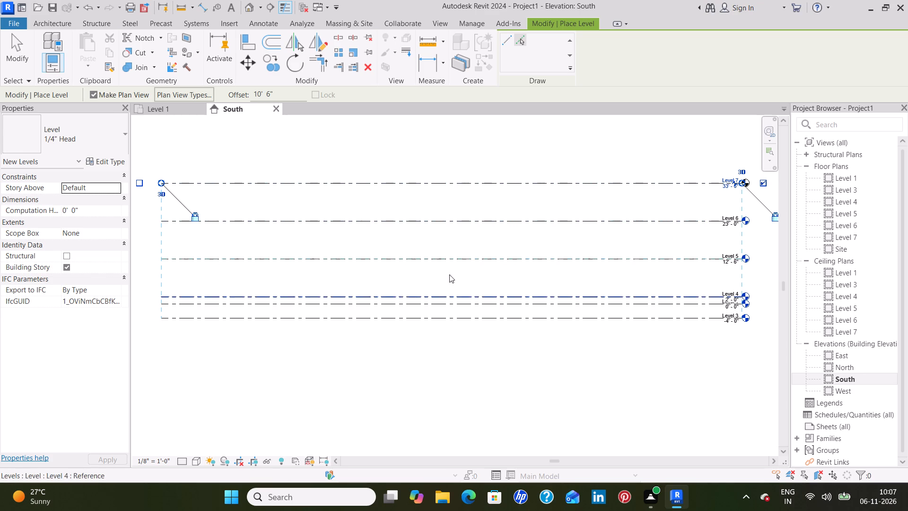
key(Escape)
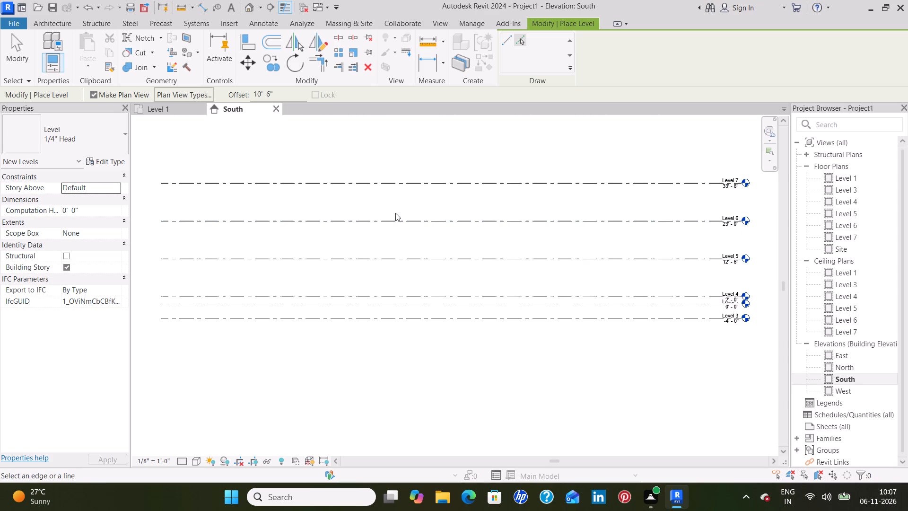
key(Escape)
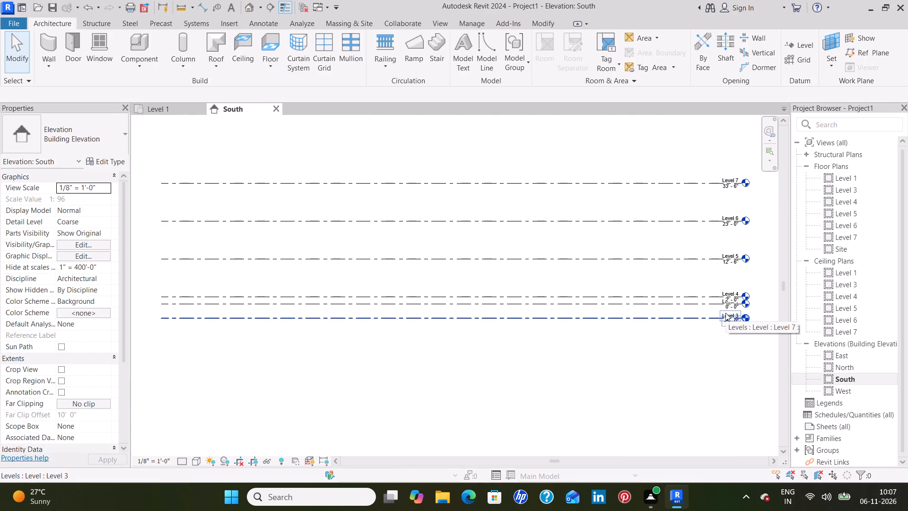
Rename Level 3, the lowest level, as "plinth level" and rename its corresponding views too.
double_click(726, 315)
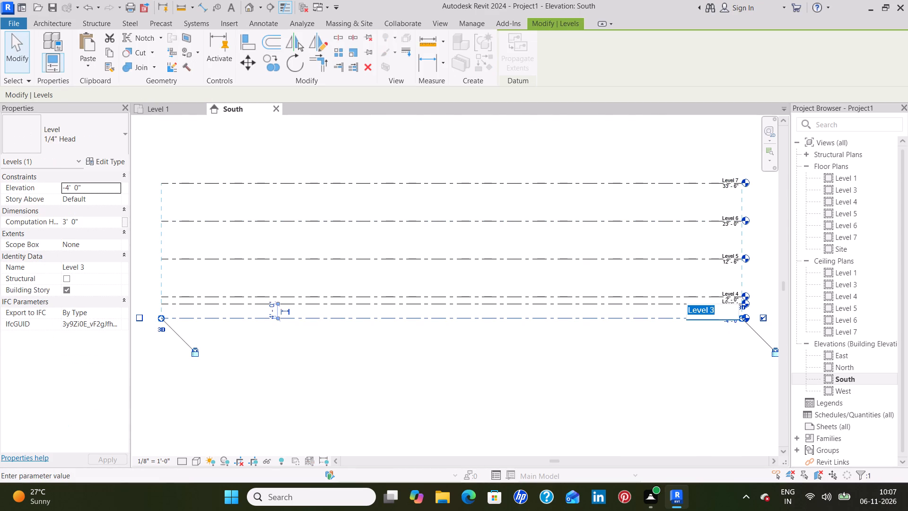
key(Delete)
key(p)
text(linth)
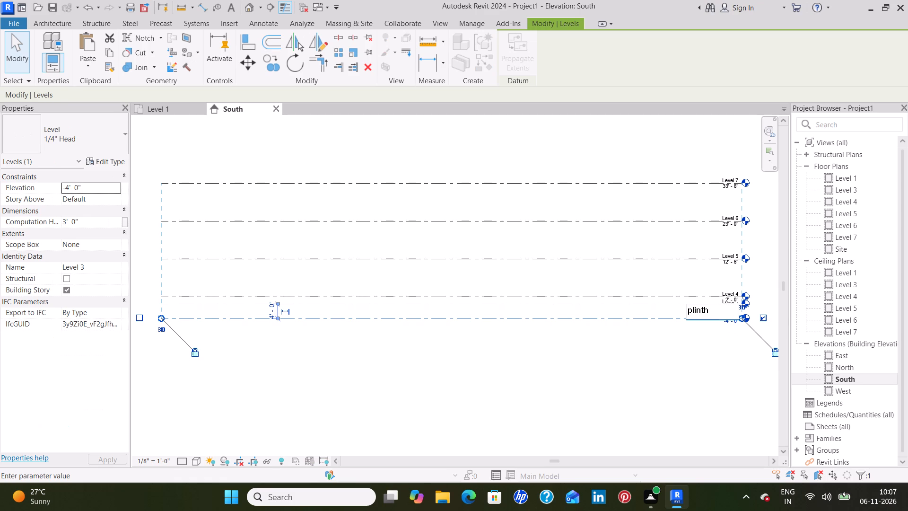
key(space)
text(level)
key(Return)
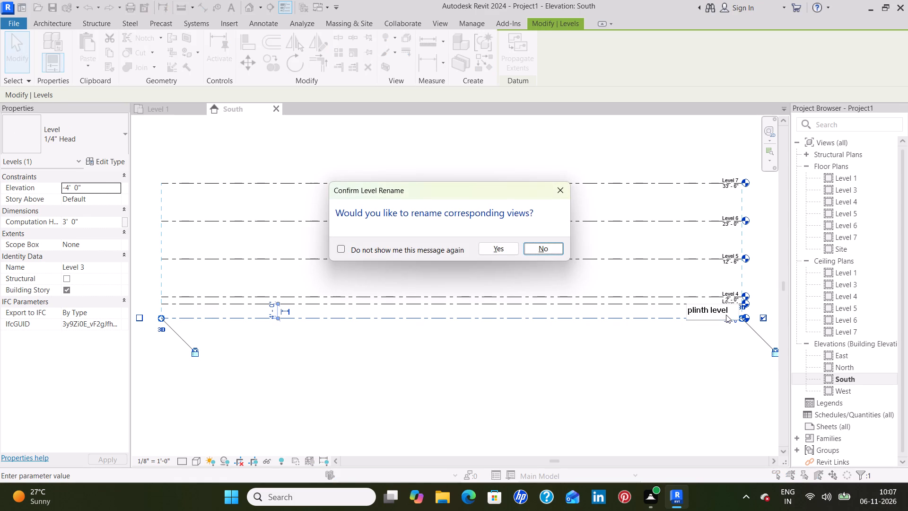
click(498, 248)
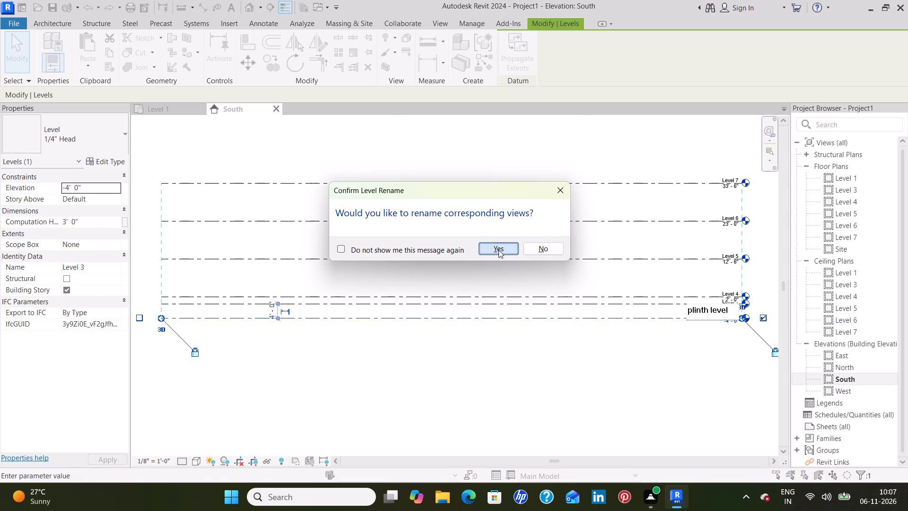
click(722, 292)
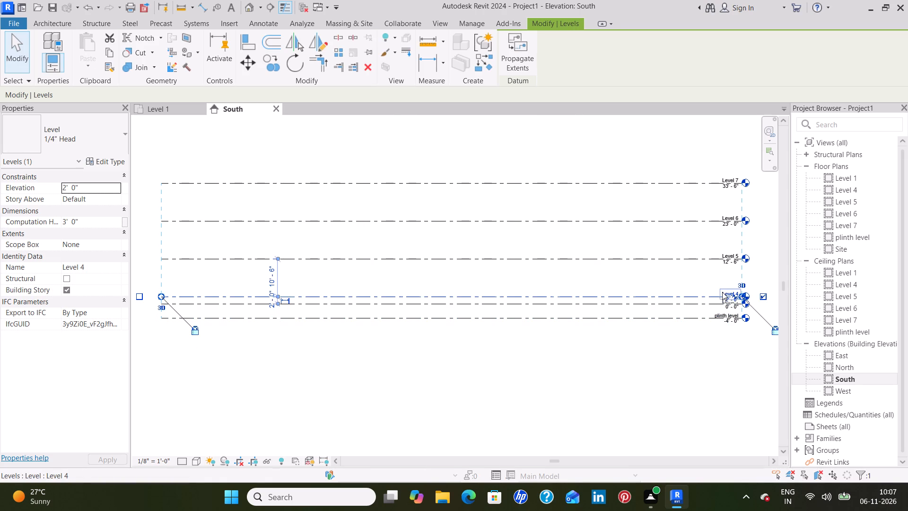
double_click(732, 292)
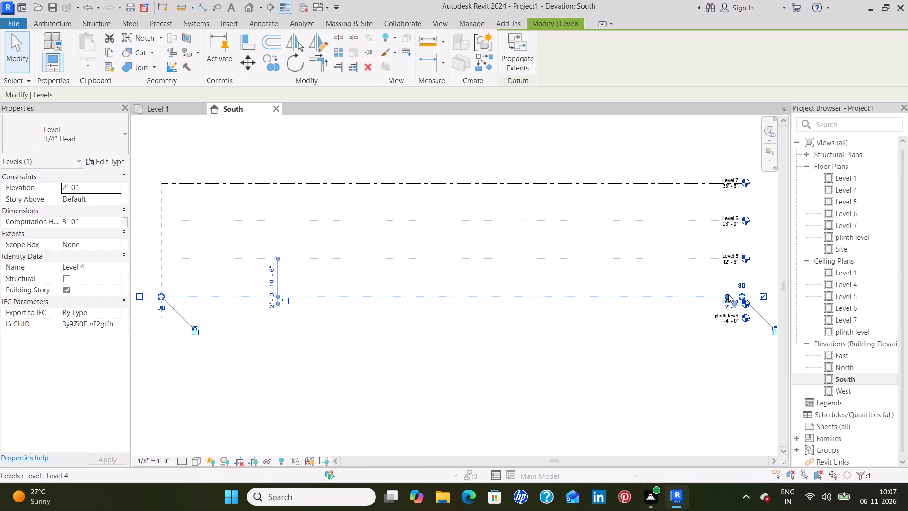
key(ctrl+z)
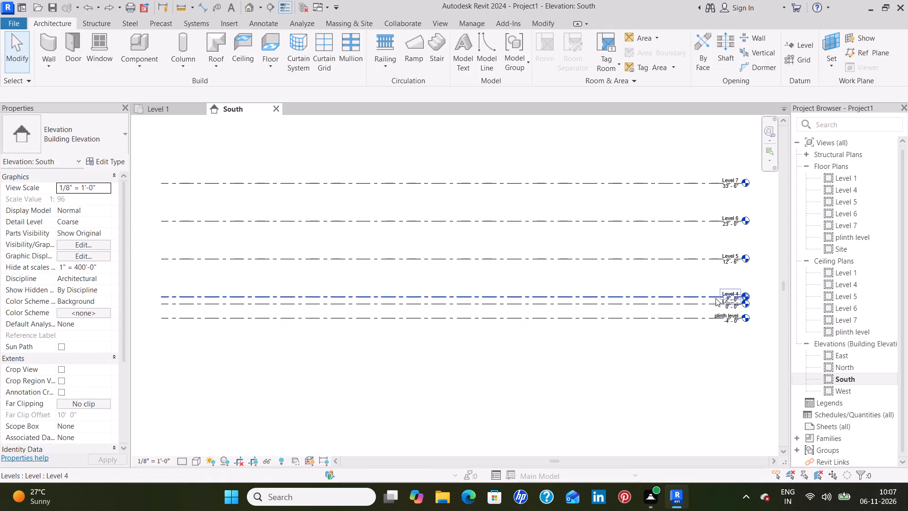
Rename Level 1 as "road level" and rename its corresponding views as well.
scroll(726, 303, up, 9)
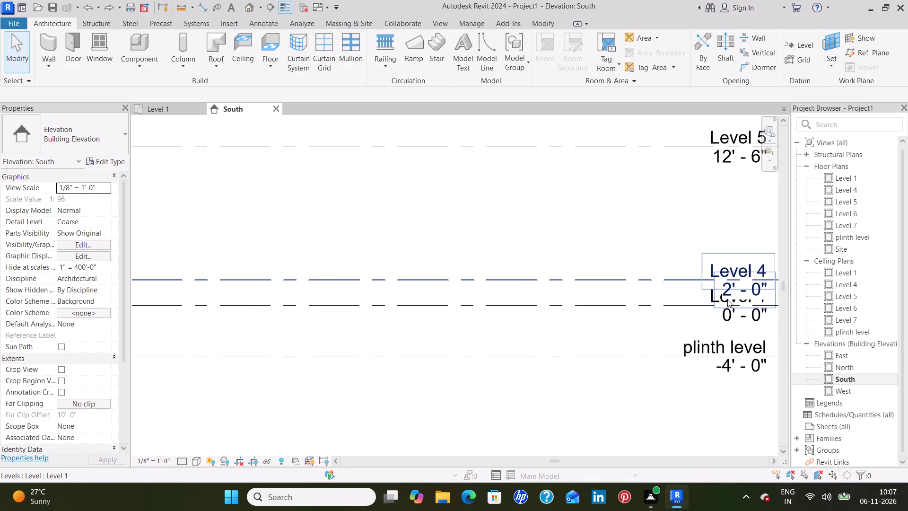
scroll(727, 299, up, 2)
double_click(702, 300)
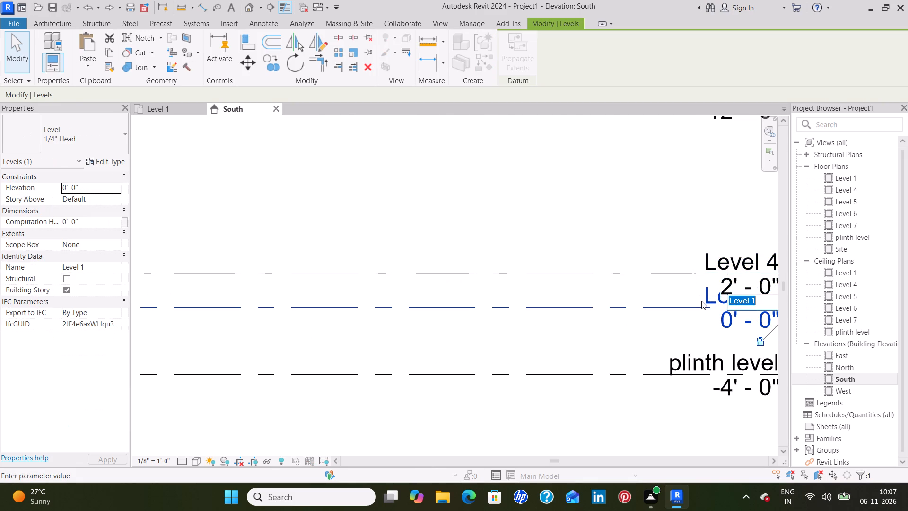
key(BackSpace)
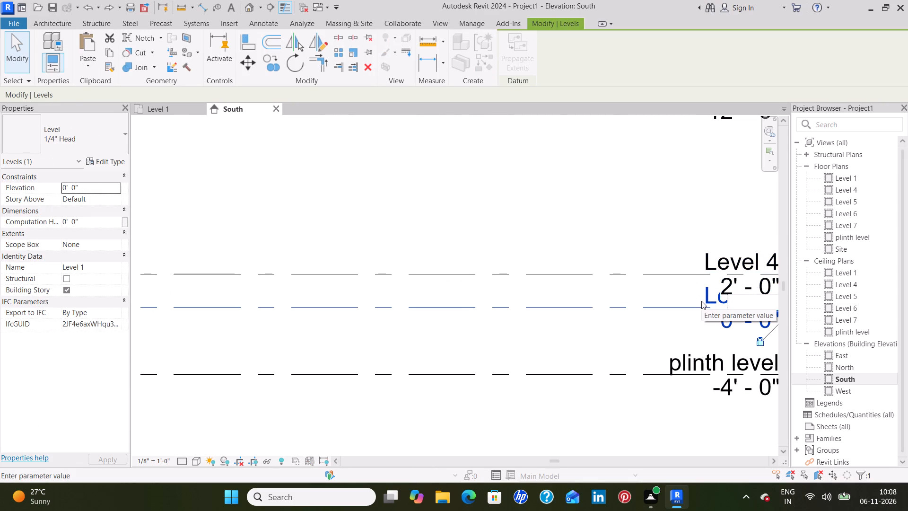
text(road level)
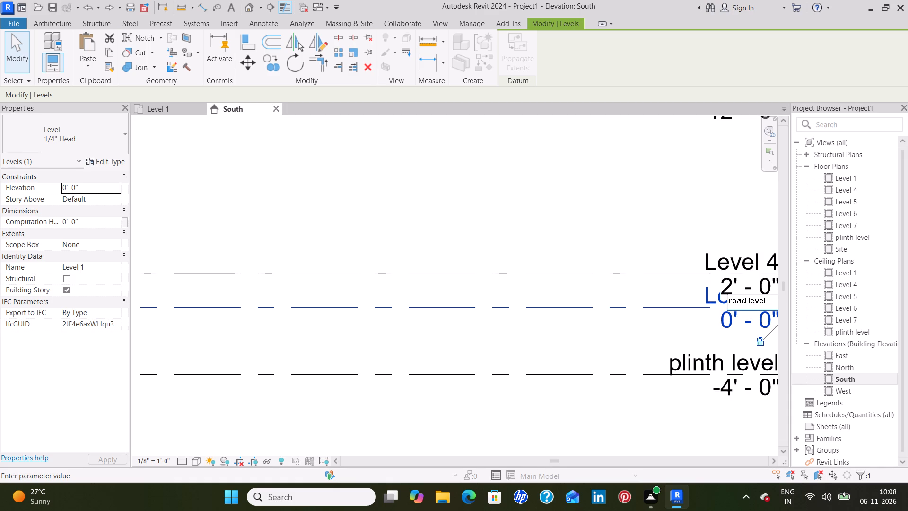
click(663, 337)
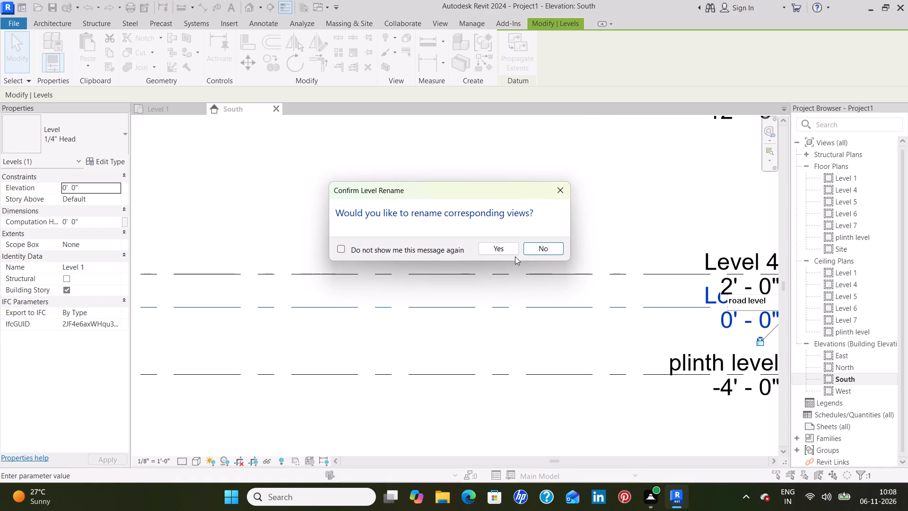
click(502, 249)
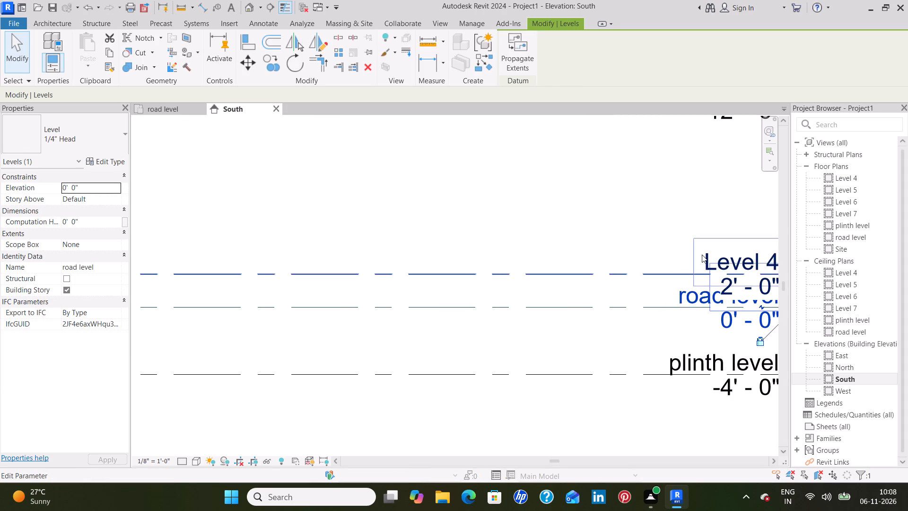
Rename Level 4, just above the road level, as "ground level" along with its corresponding views.
double_click(702, 255)
key(BackSpace)
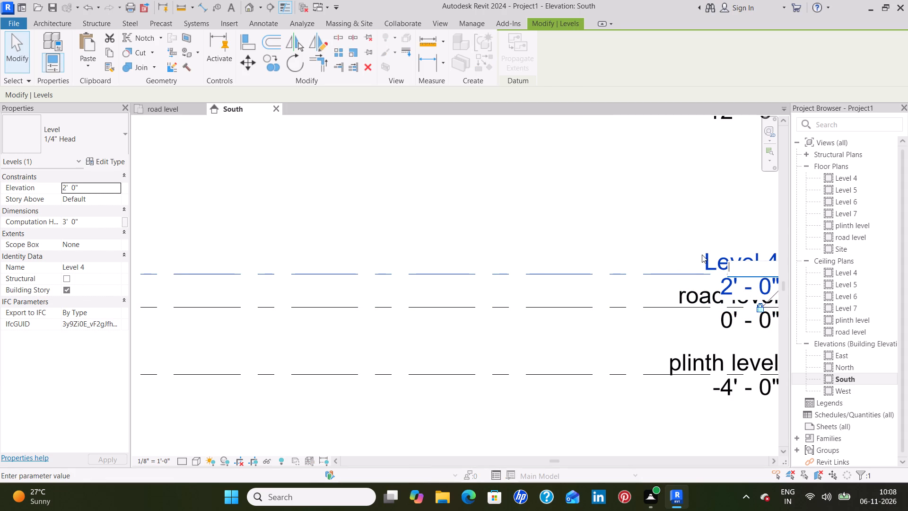
text(ground)
key(space)
text(levl)
key(BackSpace)
text(el)
click(634, 203)
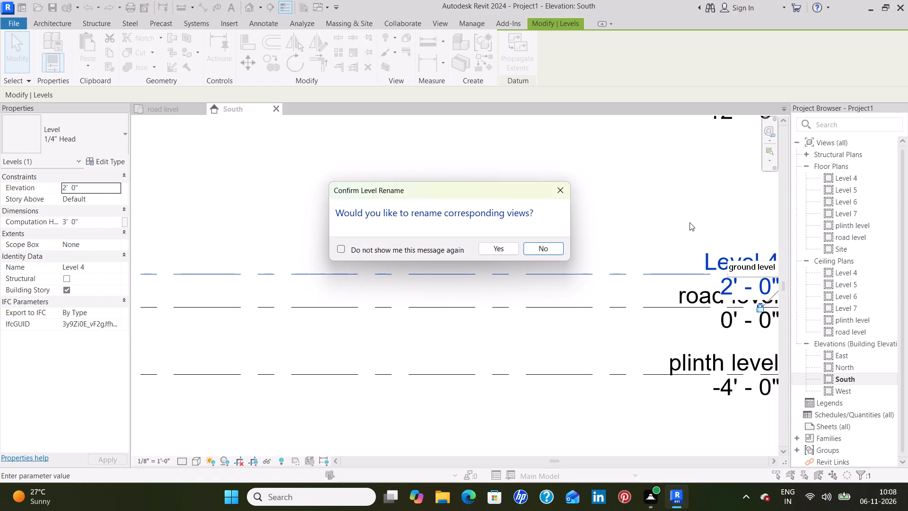
click(499, 246)
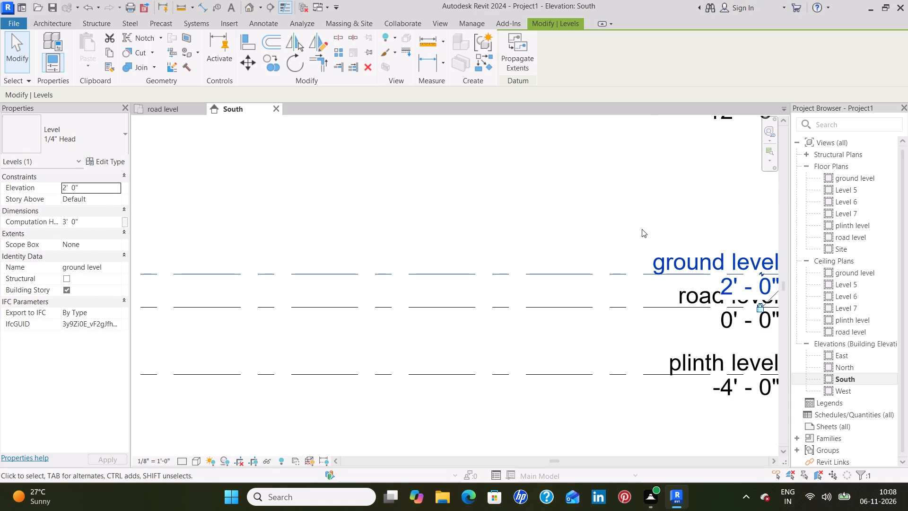
Rename Level 5 as "1st floor" and rename its corresponding views as well.
middle_drag(648, 223, 587, 344)
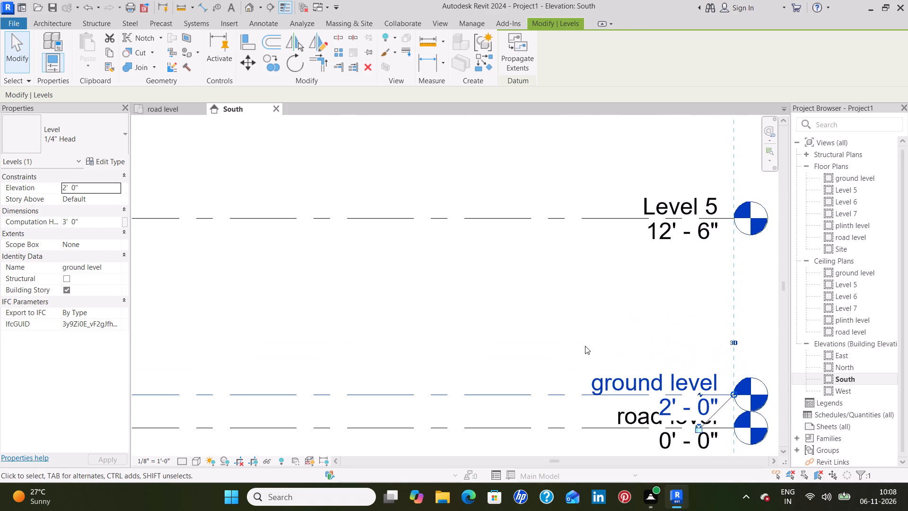
double_click(653, 203)
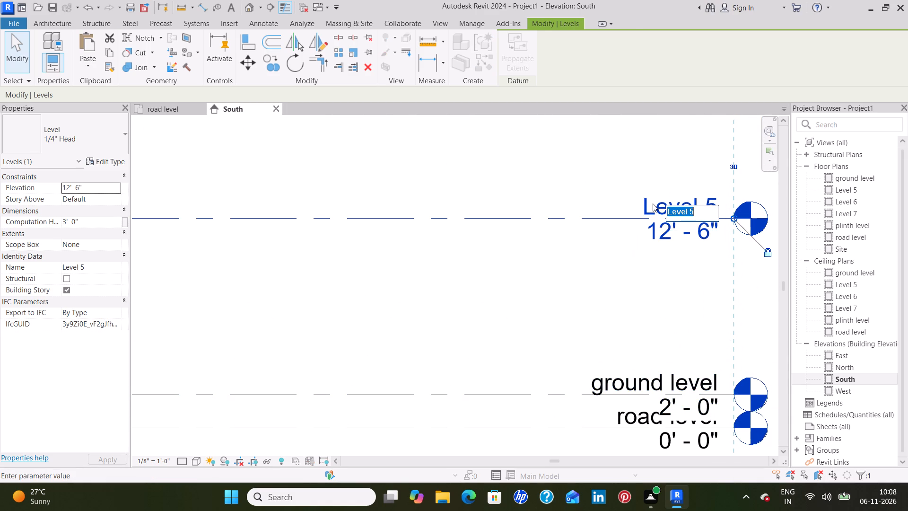
key(BackSpace)
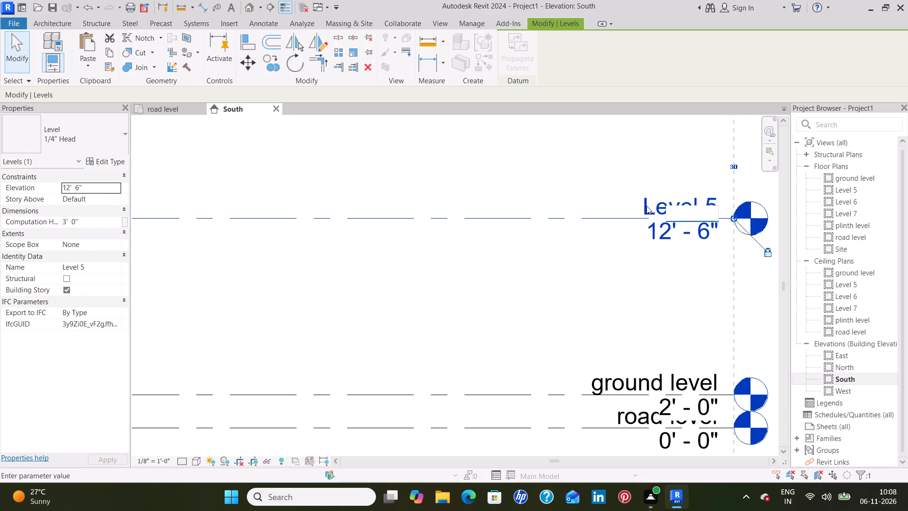
text(1st floor)
click(583, 298)
click(493, 246)
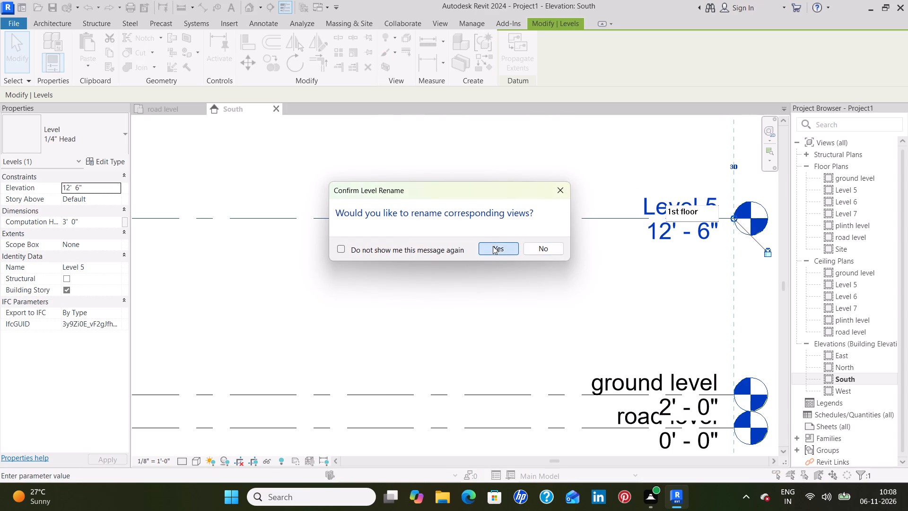
Rename Level 6 as "2nd floor" and rename its corresponding views as well.
scroll(537, 197, down, 4)
middle_drag(562, 172, 550, 327)
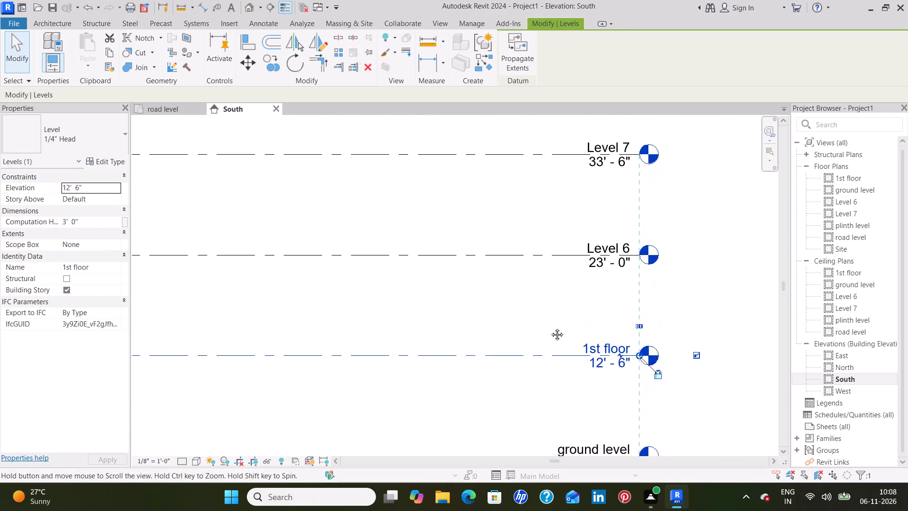
middle_drag(550, 327, 550, 330)
double_click(590, 257)
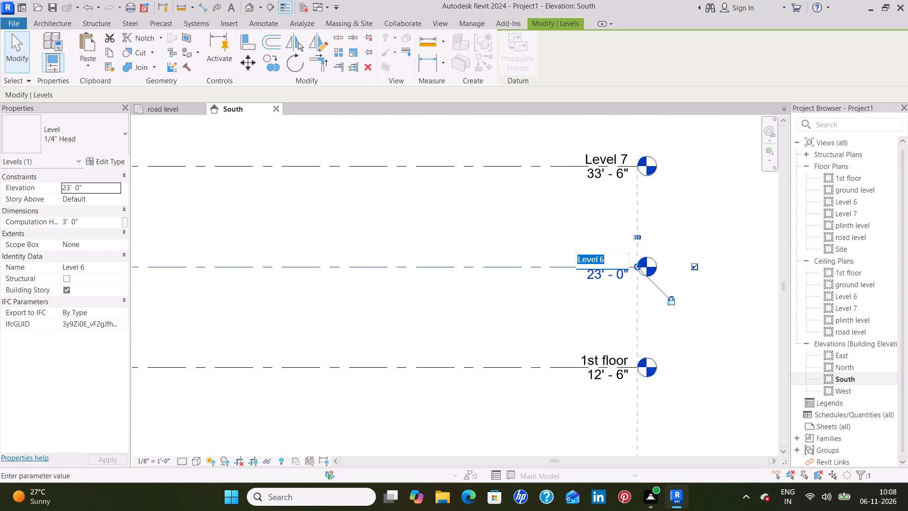
key(BackSpace)
text(2nd floor)
click(574, 238)
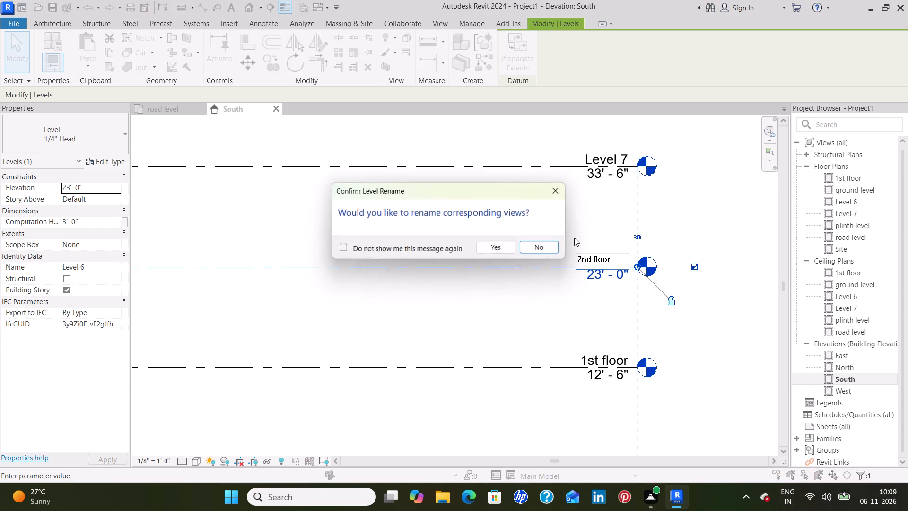
click(506, 250)
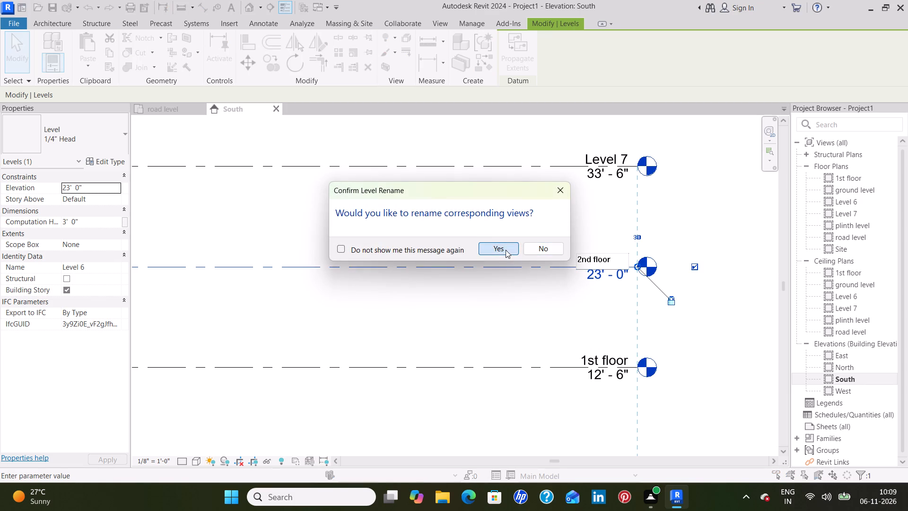
Rename Level 7, above the 2nd floor, as "terrace" and rename its corresponding views as well.
double_click(606, 153)
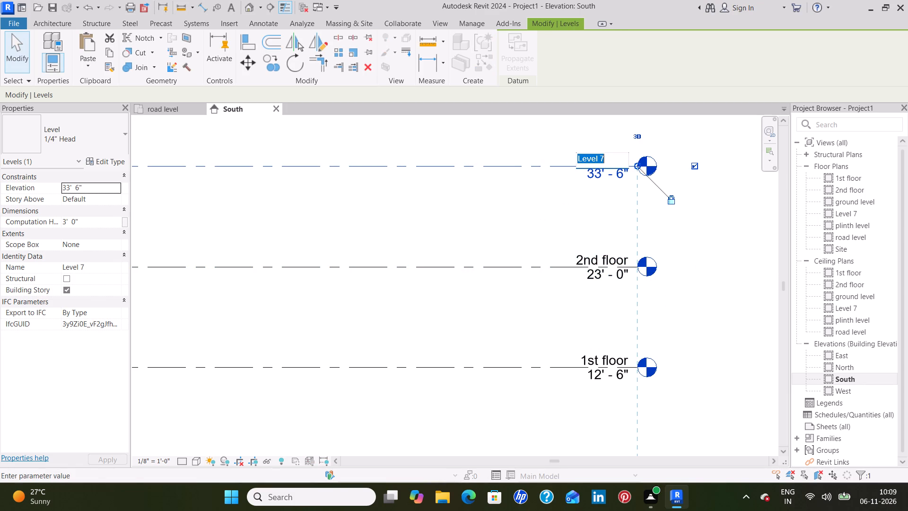
key(BackSpace)
text(ter)
key(a)
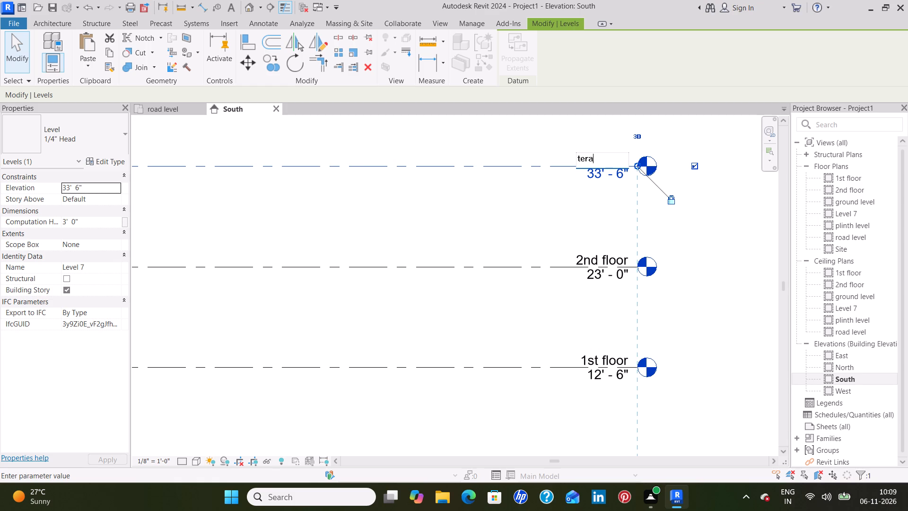
text(ec)
key(BackSpace)
key(BackSpace)
key(BackSpace)
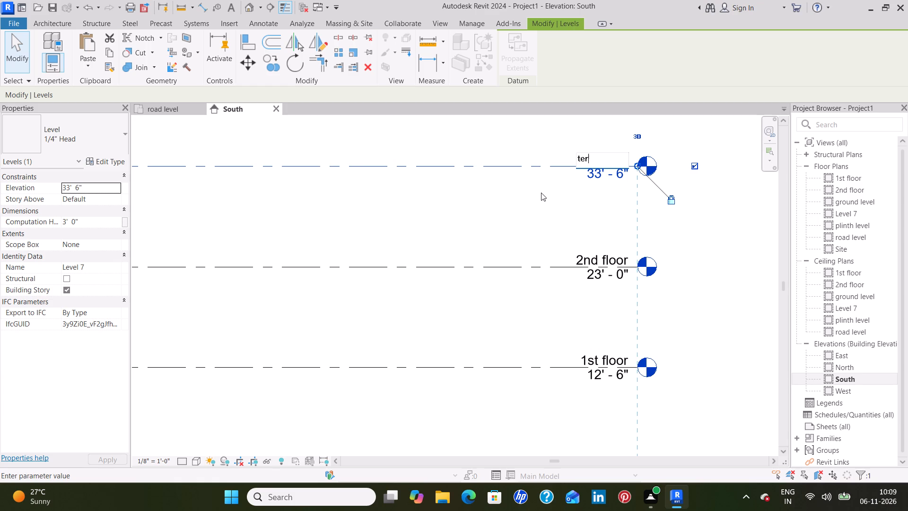
key(r)
key(a)
text(ce)
click(489, 221)
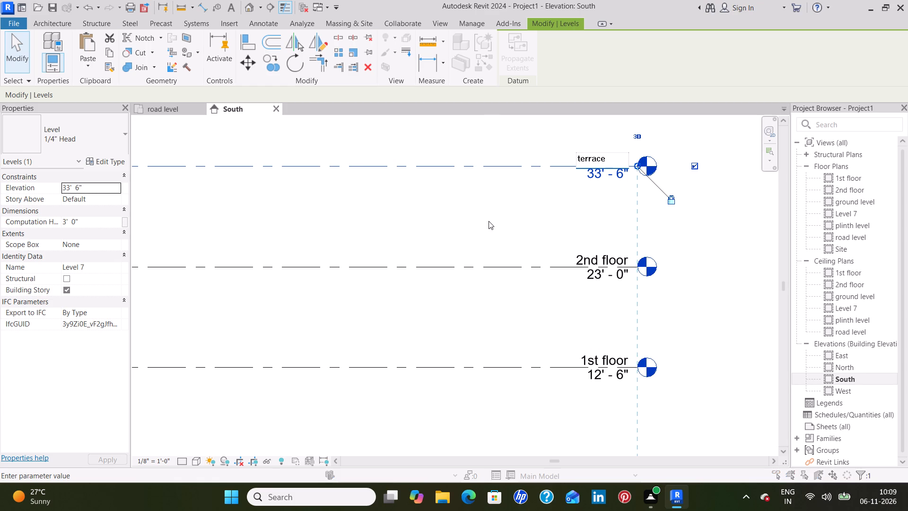
click(498, 247)
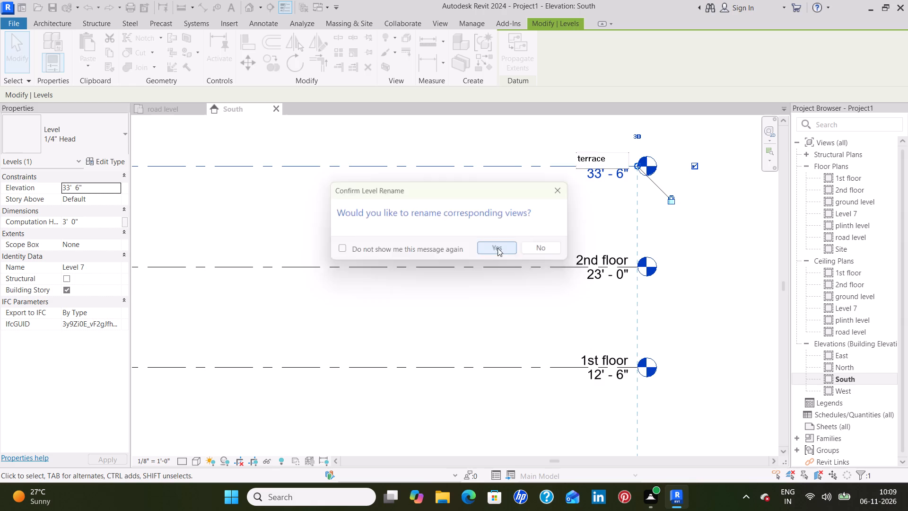
scroll(491, 229, down, 3)
middle_drag(482, 223, 499, 249)
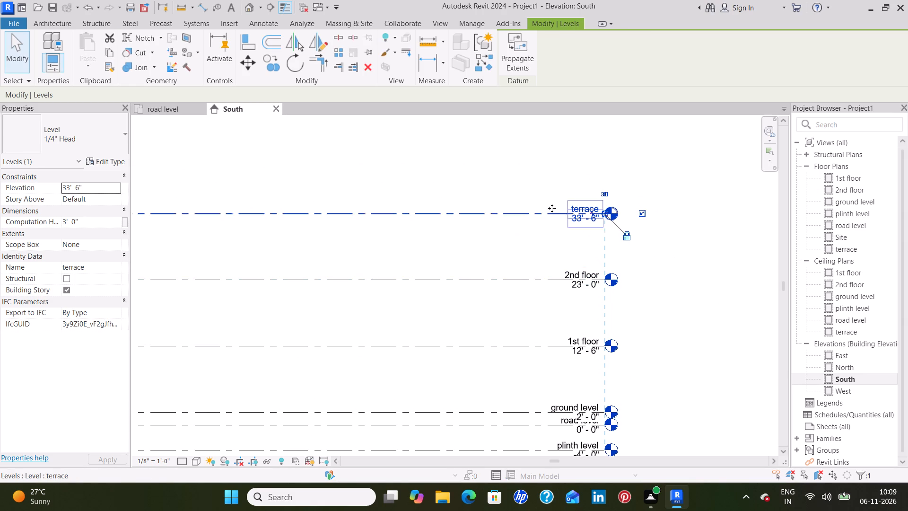
click(557, 170)
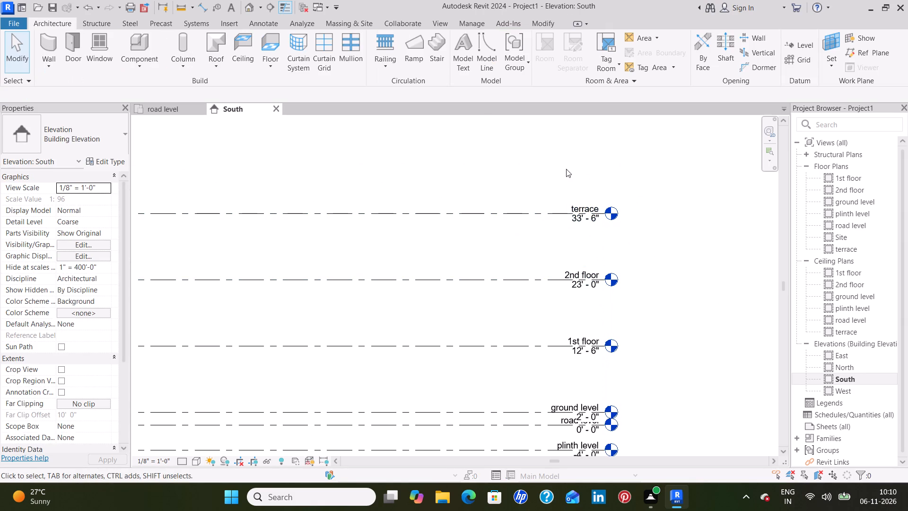
Create a new level above the terrace by picking the terrace level line with a 9' offset.
click(793, 44)
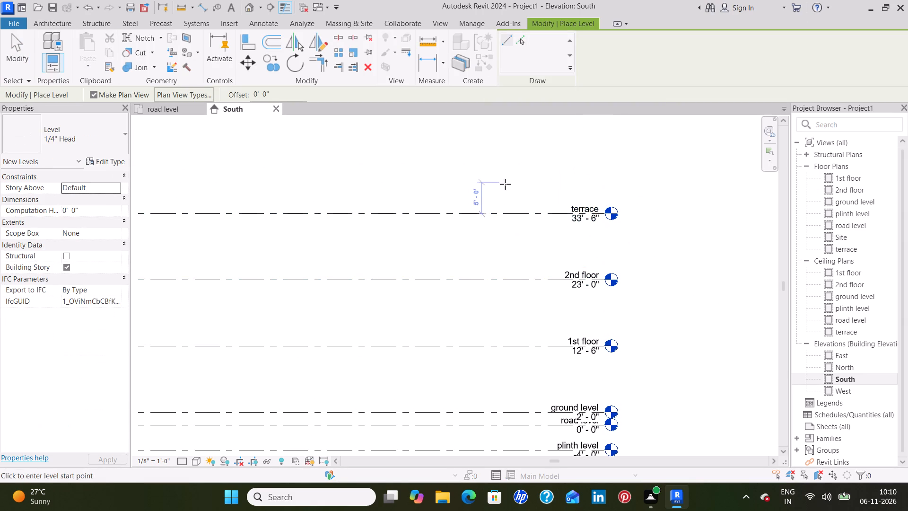
click(270, 97)
key(BackSpace)
key(BackSpace)
key(BackSpace)
key(BackSpace)
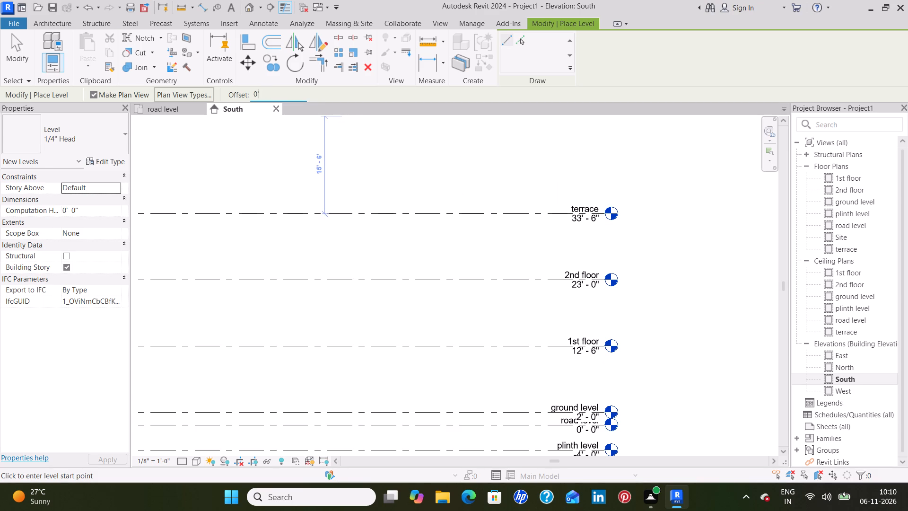
key(BackSpace)
key(BackSpace)
key(9)
key(apostrophe)
key(Return)
click(524, 41)
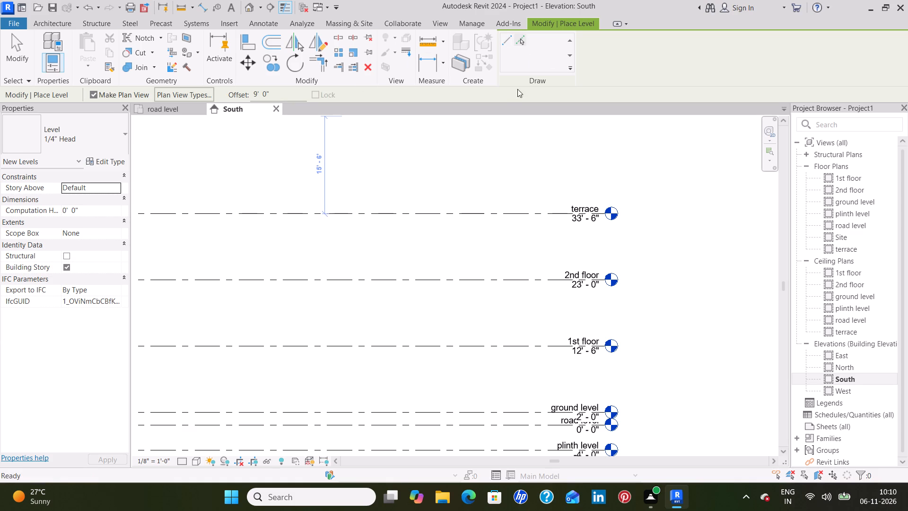
click(460, 211)
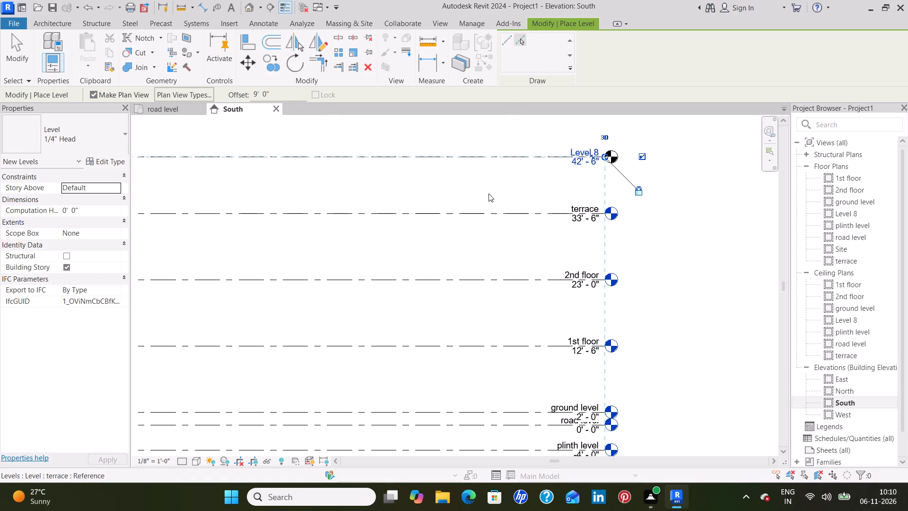
key(Escape)
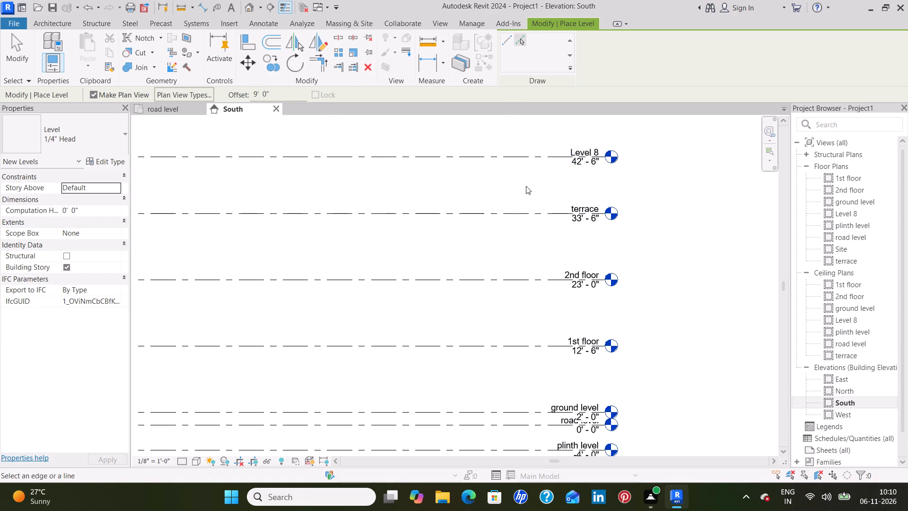
key(Escape)
Rename the new level above the terrace as "stair head" along with its corresponding views.
double_click(586, 149)
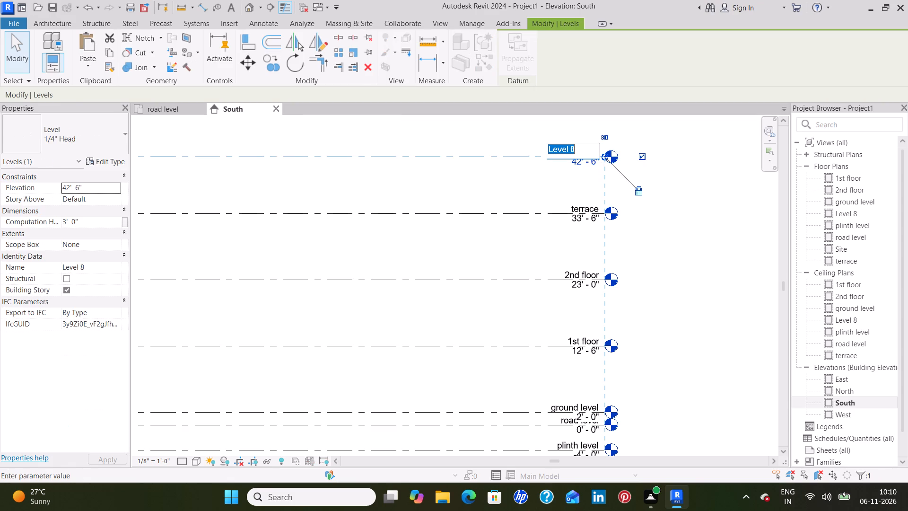
key(BackSpace)
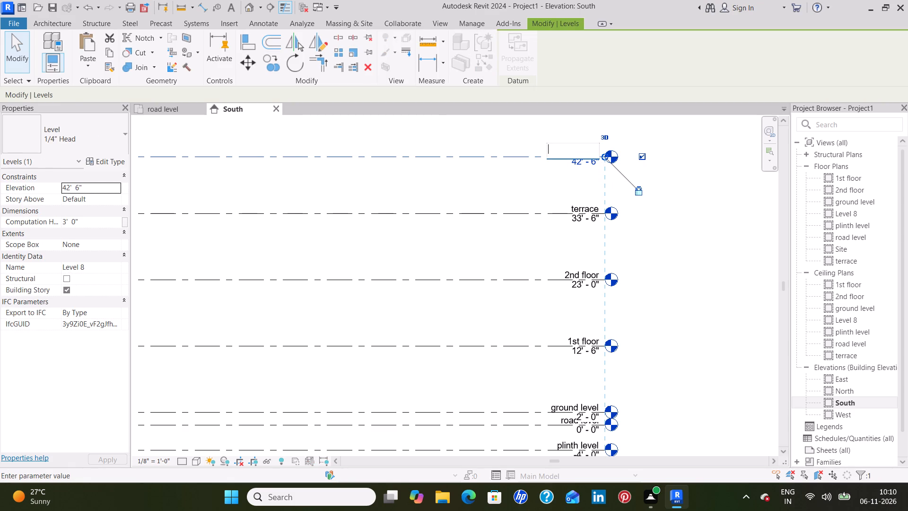
key(s)
text(tair he)
text(ad)
click(496, 197)
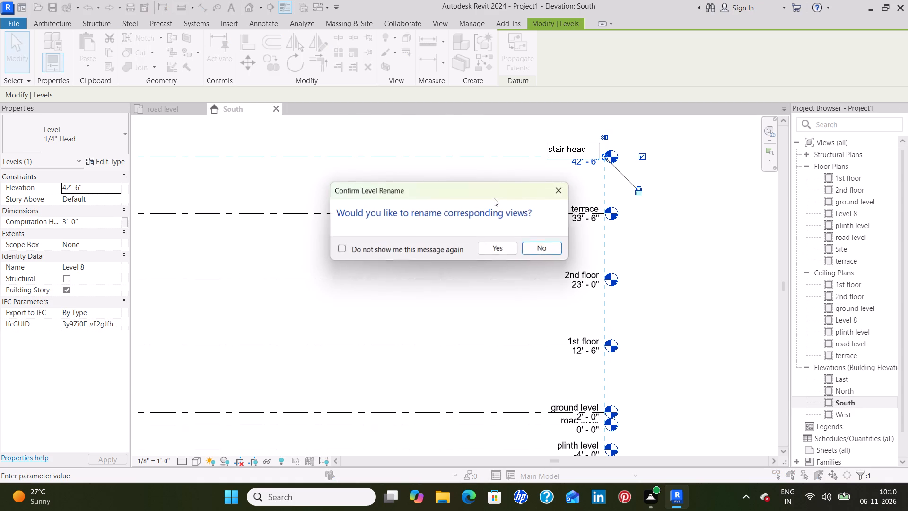
click(497, 248)
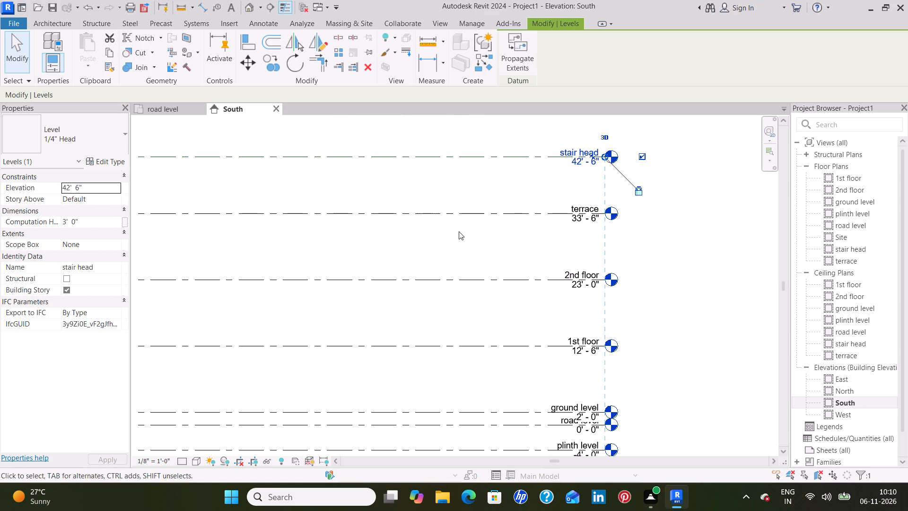
Open the ground level floor plan view.
scroll(458, 231, down, 6)
middle_drag(379, 237, 596, 236)
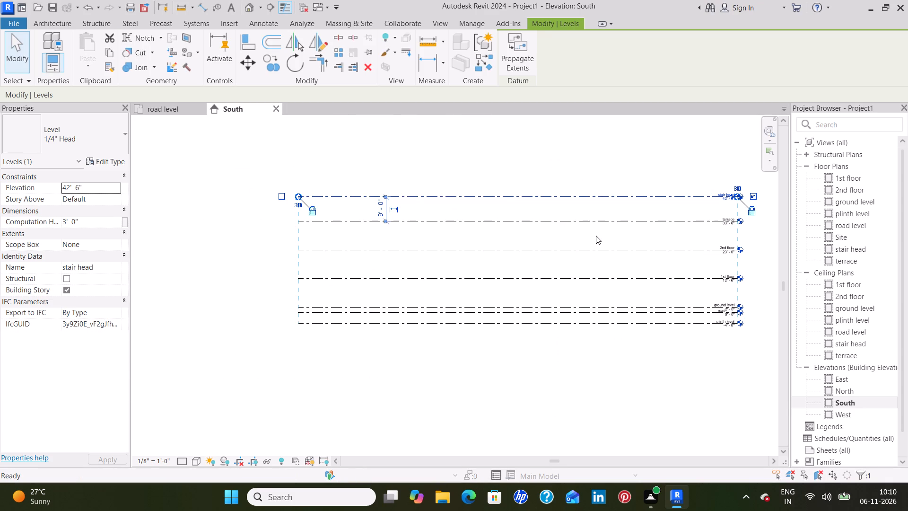
middle_drag(596, 236, 528, 229)
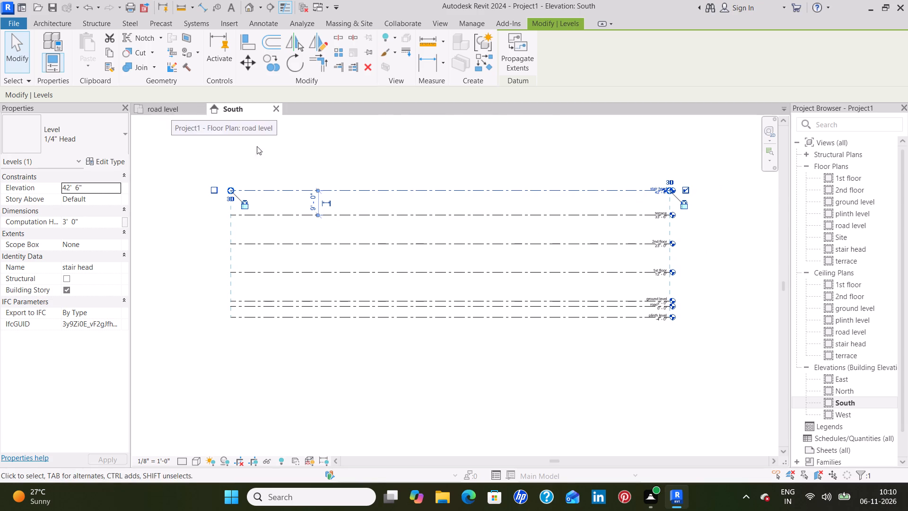
double_click(855, 203)
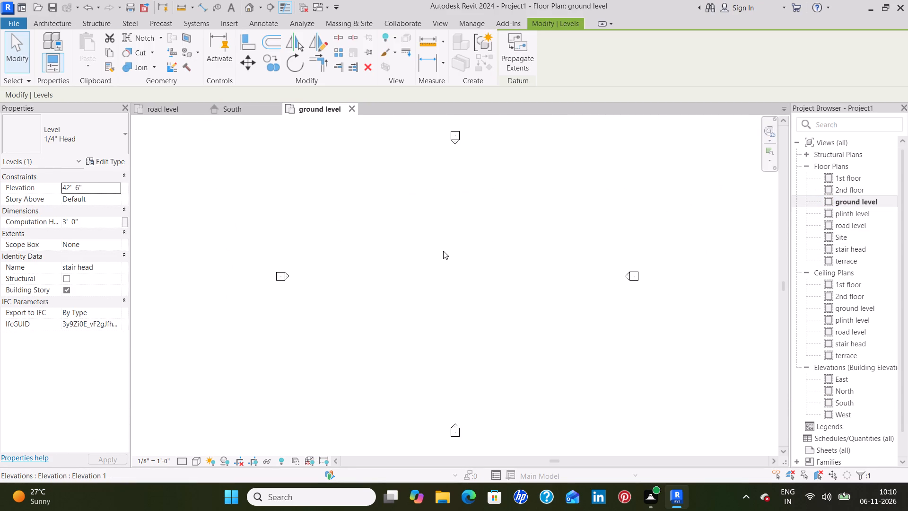
Import the image "6th 3d plan.jpeg" from the Downloads folder and place it centrally between the four elevation markers.
click(232, 23)
click(447, 55)
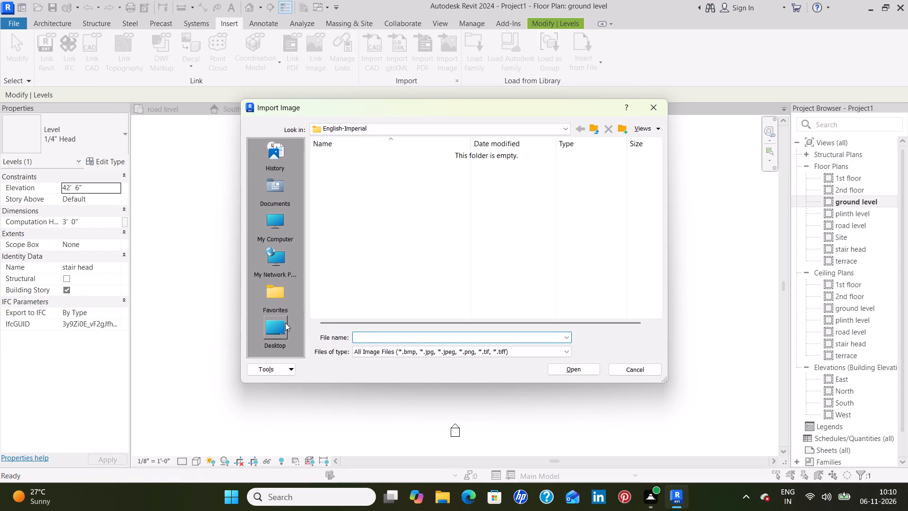
click(279, 335)
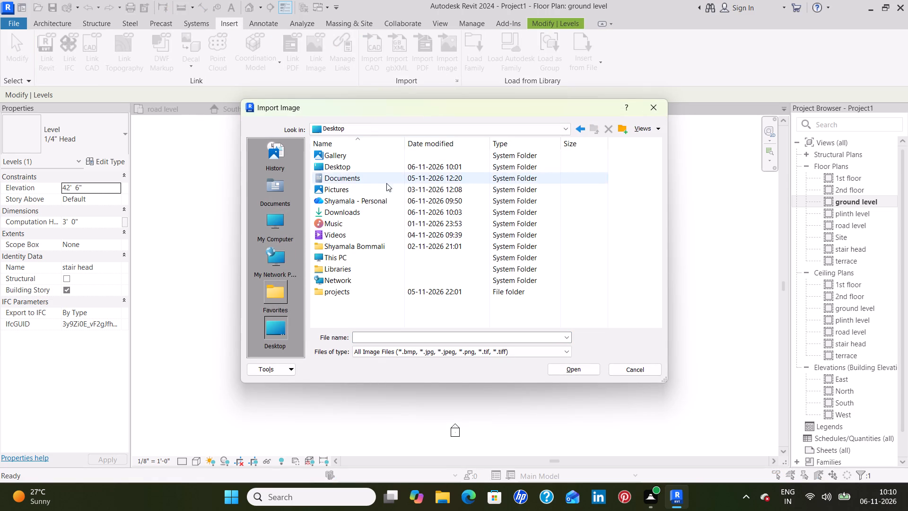
double_click(376, 211)
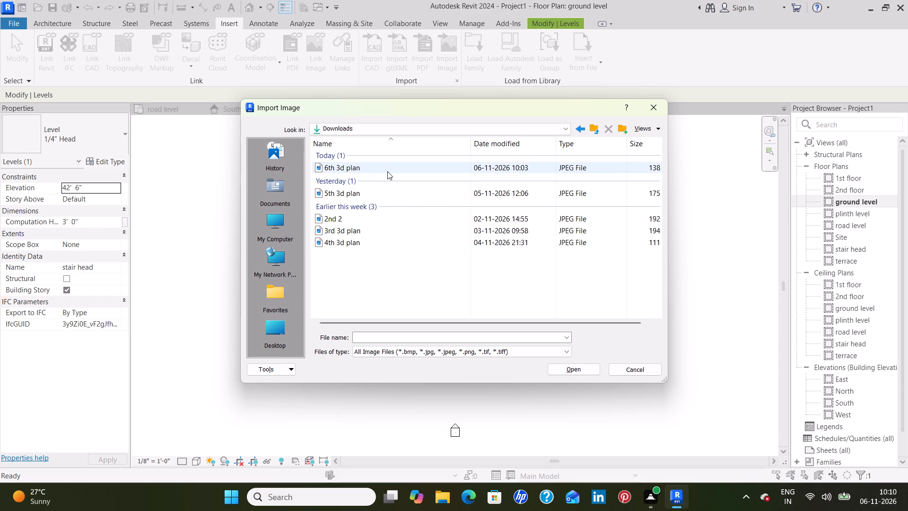
click(387, 171)
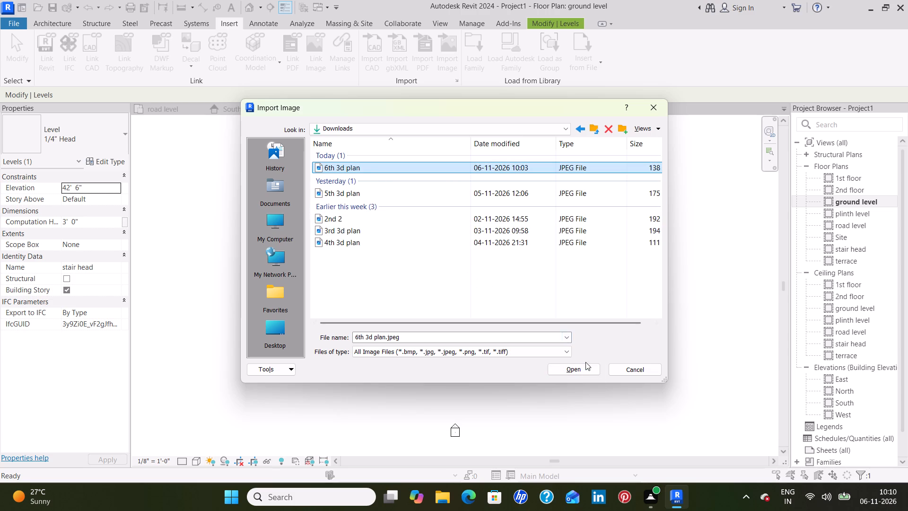
click(585, 366)
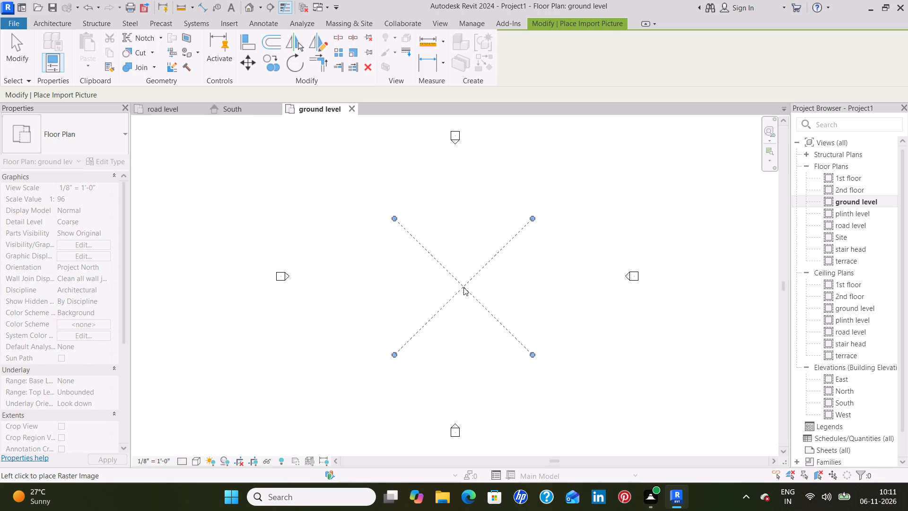
click(463, 287)
click(568, 295)
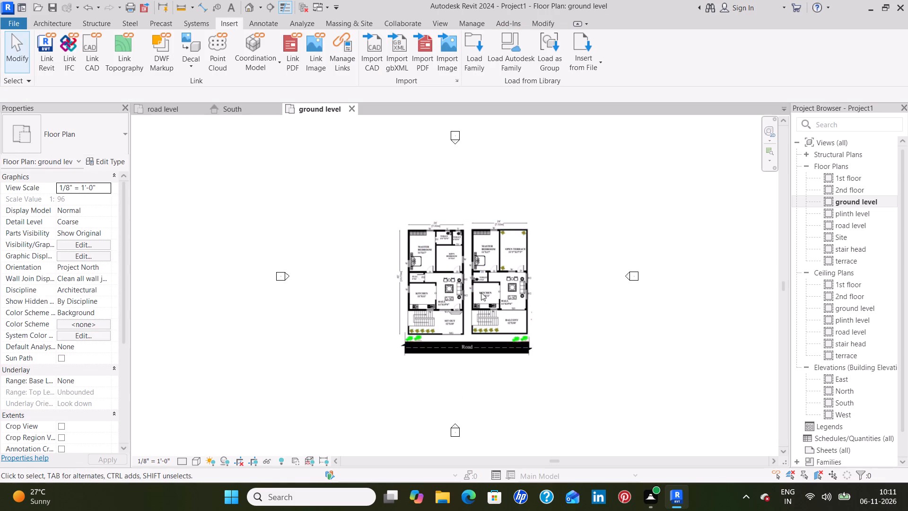
Examine the imported floor plan image, checking its room layouts and overall dimensions on the ground level plan.
scroll(477, 290, up, 8)
middle_drag(437, 281, 446, 306)
scroll(446, 303, down, 1)
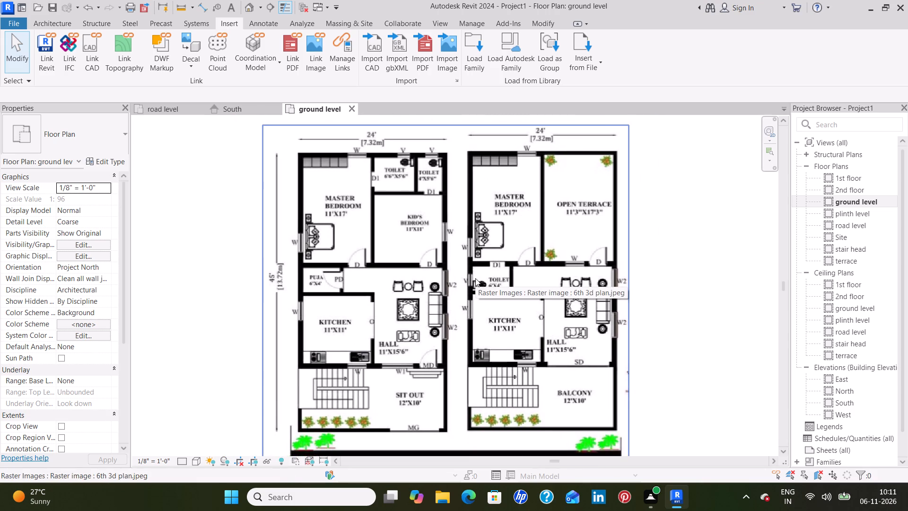
middle_drag(476, 278, 495, 269)
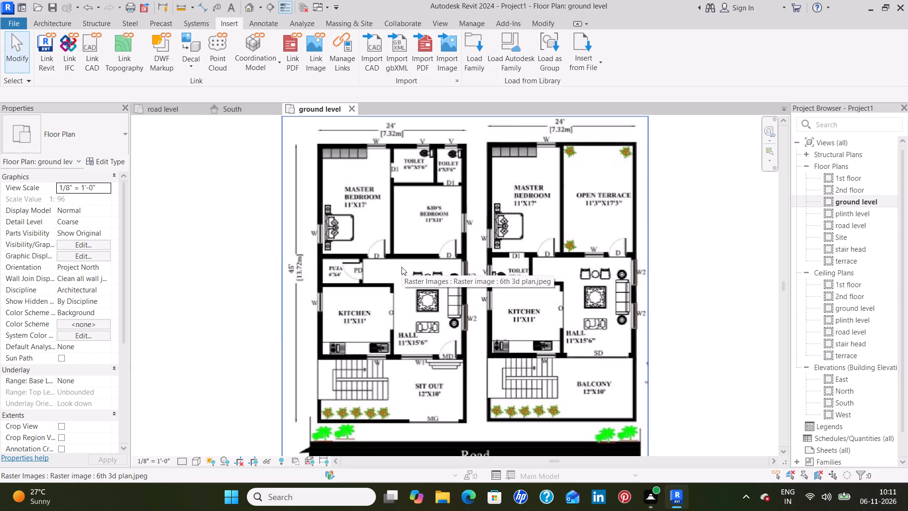
scroll(394, 239, down, 2)
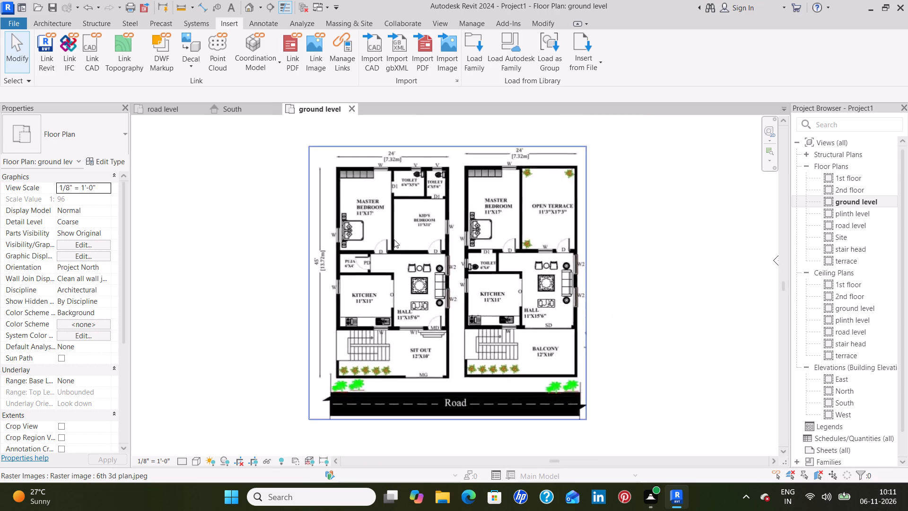
scroll(394, 239, down, 6)
click(552, 291)
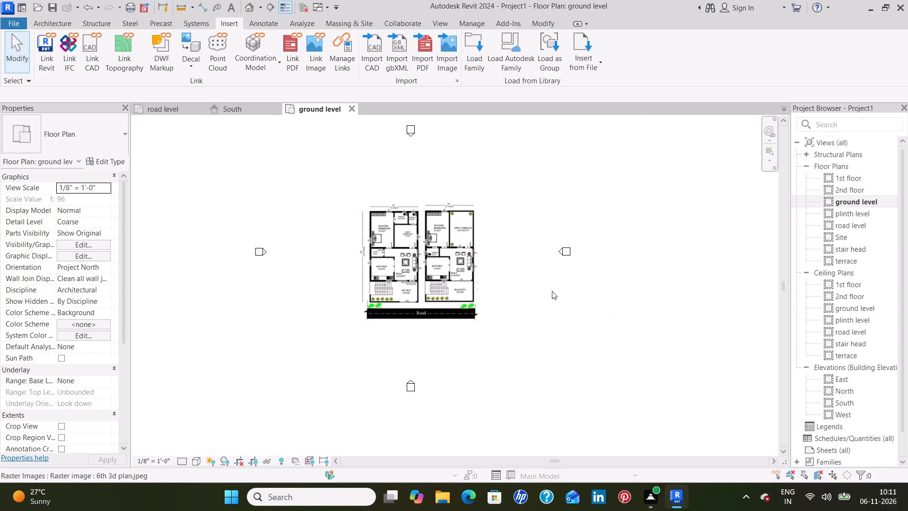
middle_click(440, 267)
scroll(440, 267, up, 12)
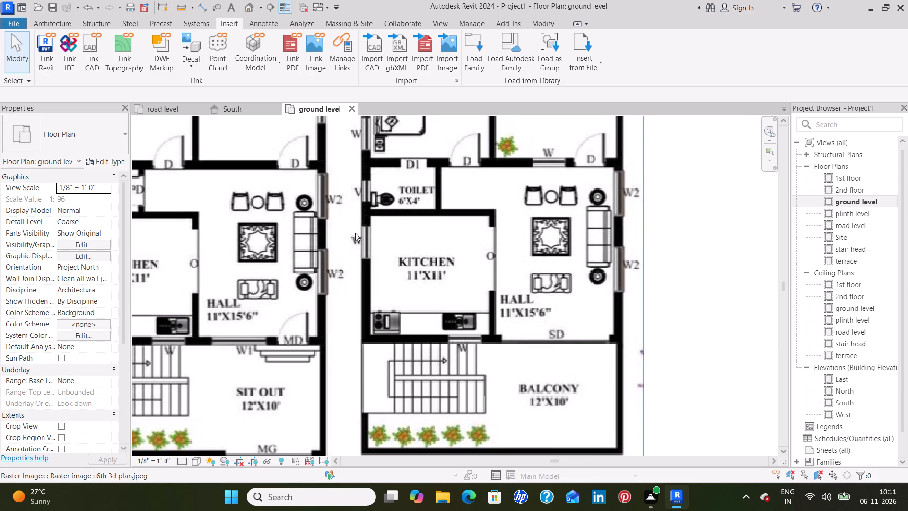
Examine the bedroom, toilet and terrace areas of the imported plan and its overall extent between the elevation markers.
middle_drag(354, 233, 516, 347)
middle_drag(534, 220, 487, 327)
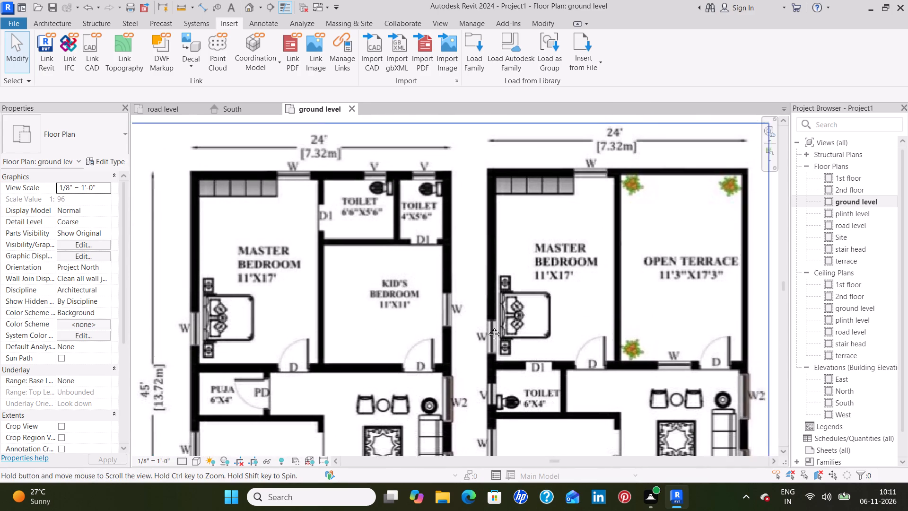
middle_drag(487, 327, 474, 352)
scroll(434, 322, up, 3)
scroll(434, 321, down, 5)
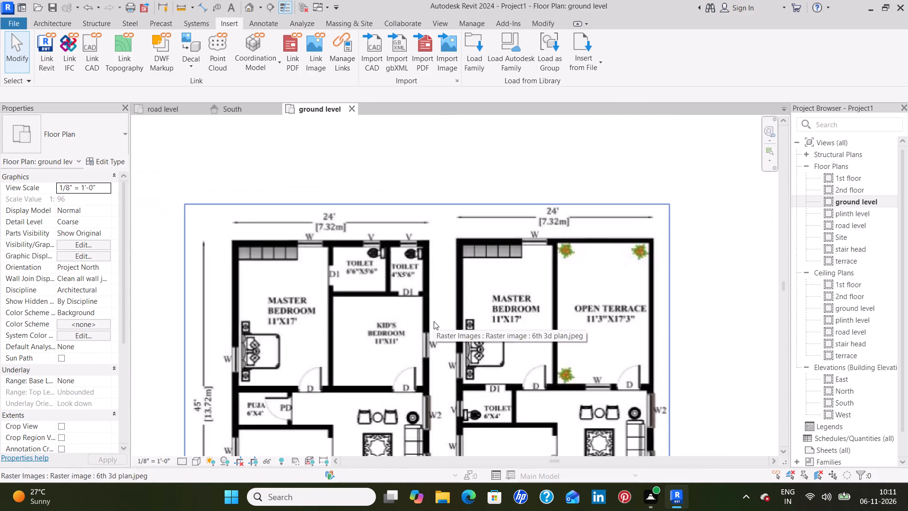
scroll(434, 321, down, 10)
middle_drag(437, 379, 459, 334)
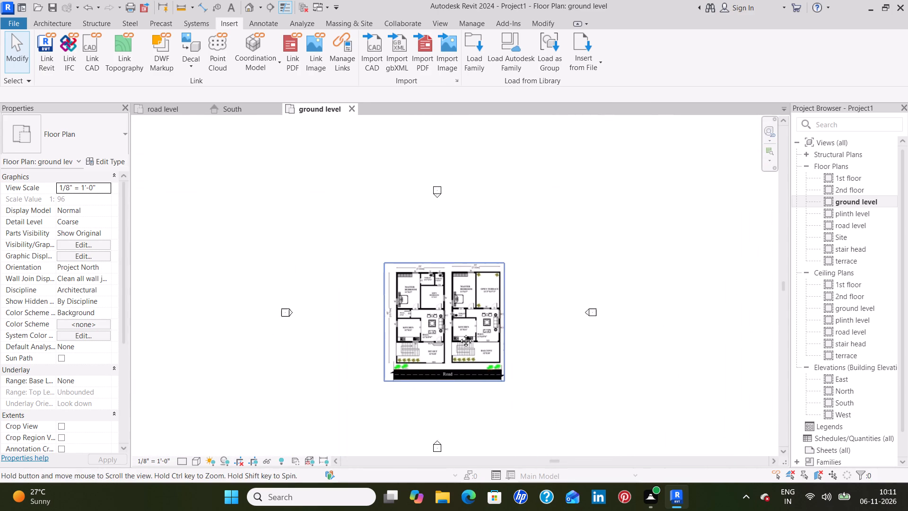
middle_drag(459, 334, 526, 262)
middle_drag(526, 262, 472, 301)
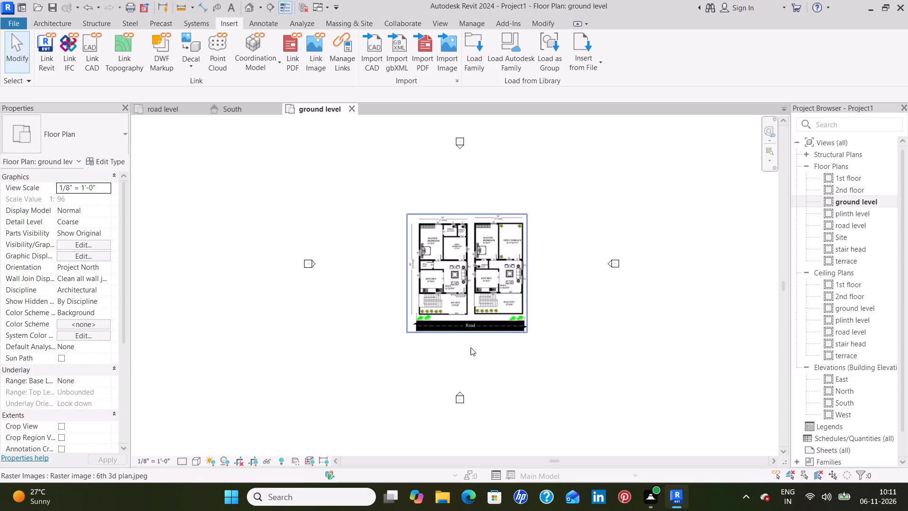
click(612, 380)
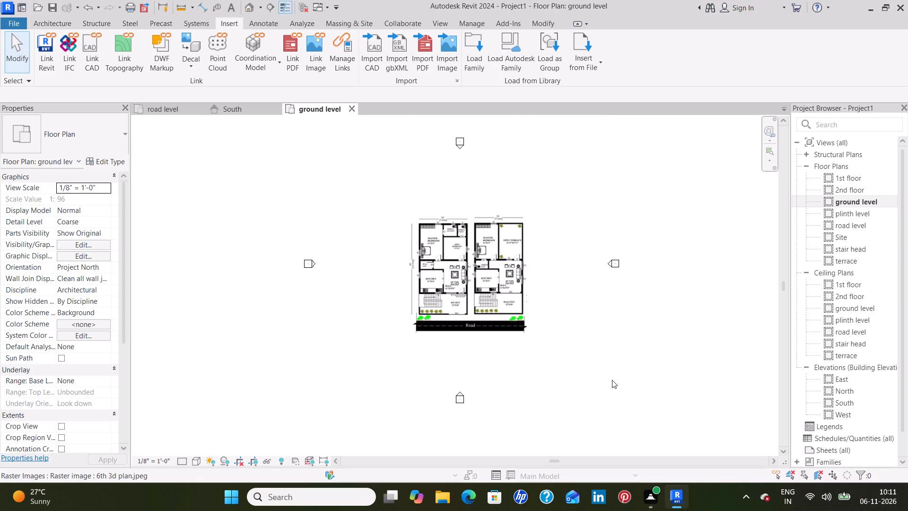
Enlarge the floor plan image proportionally from opposite corners to about 134' 8" wide by 132' 10" high.
click(497, 310)
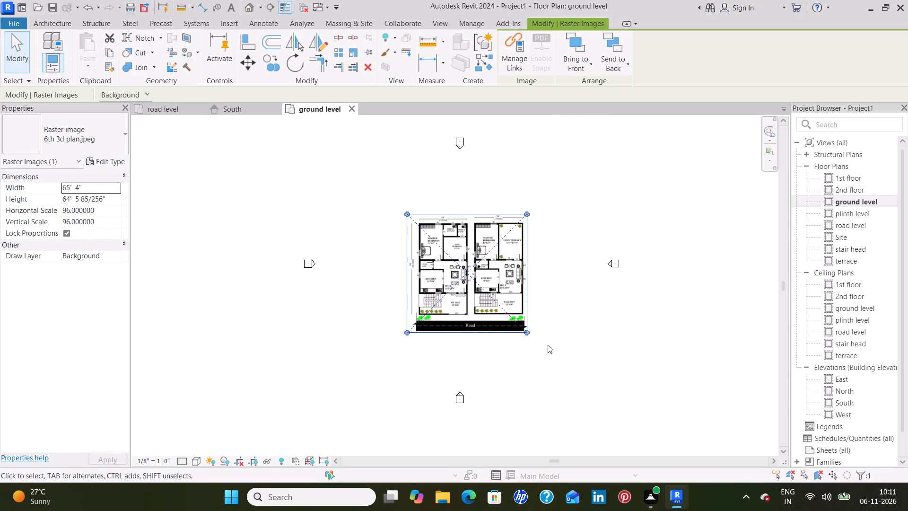
drag(527, 333, 553, 383)
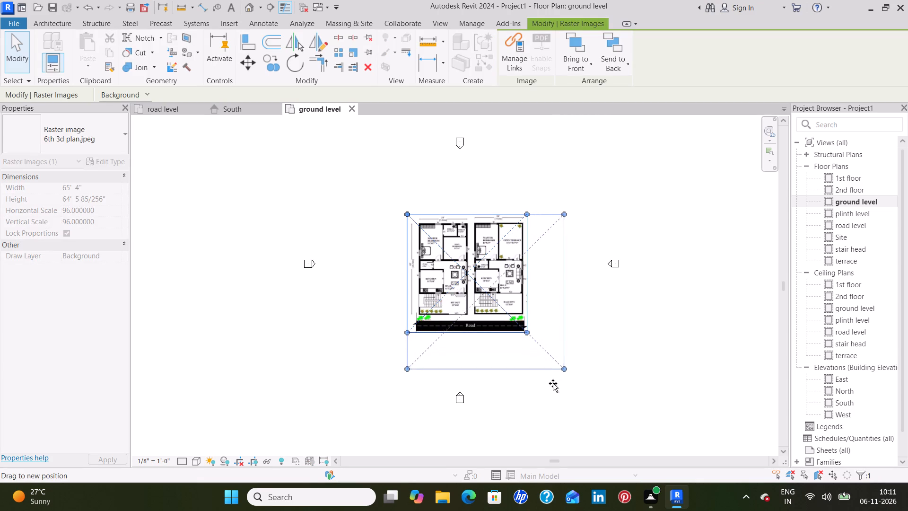
drag(553, 383, 569, 413)
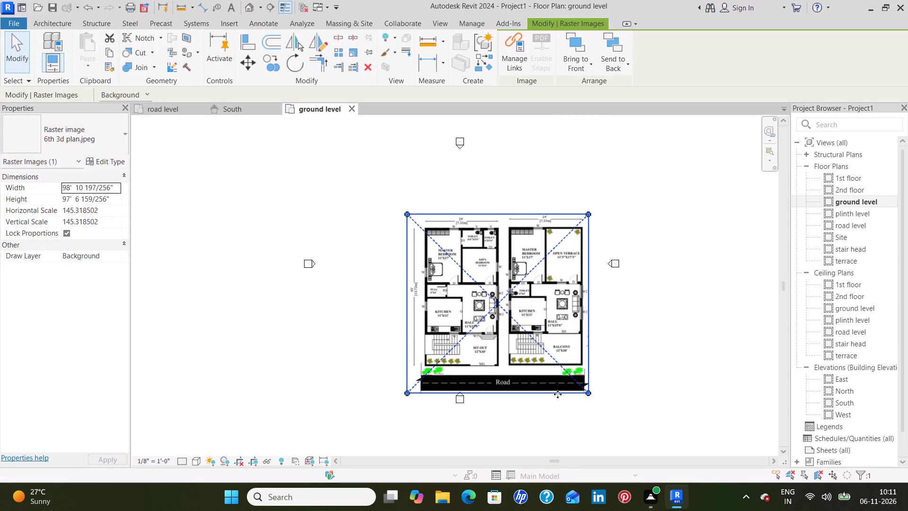
drag(406, 213, 382, 172)
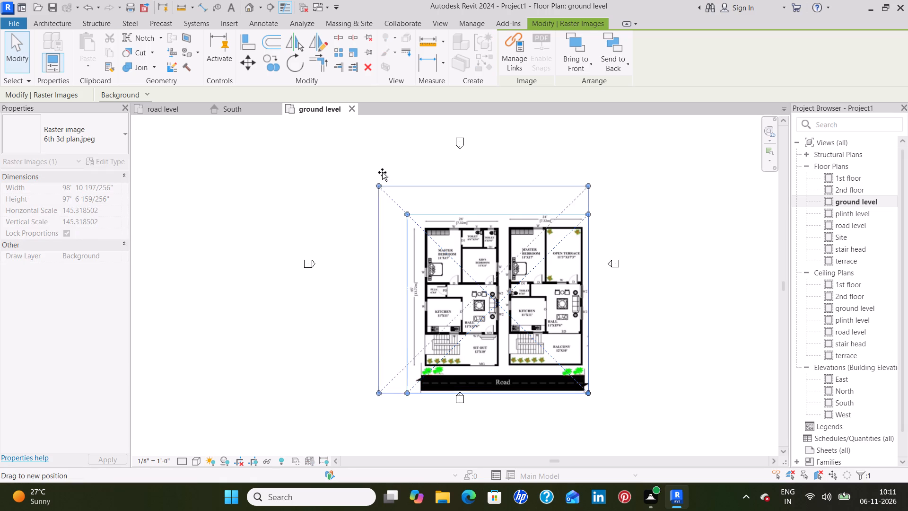
drag(382, 172, 367, 155)
click(367, 155)
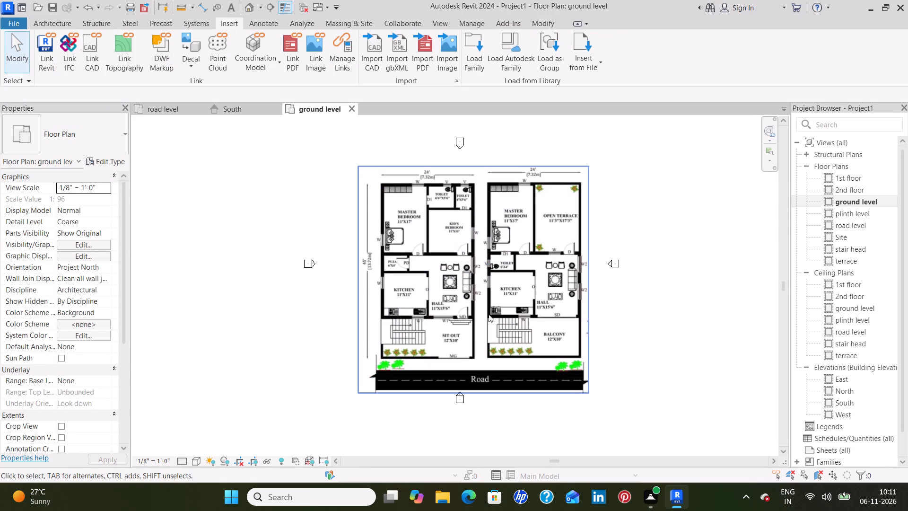
click(376, 164)
drag(359, 164, 355, 139)
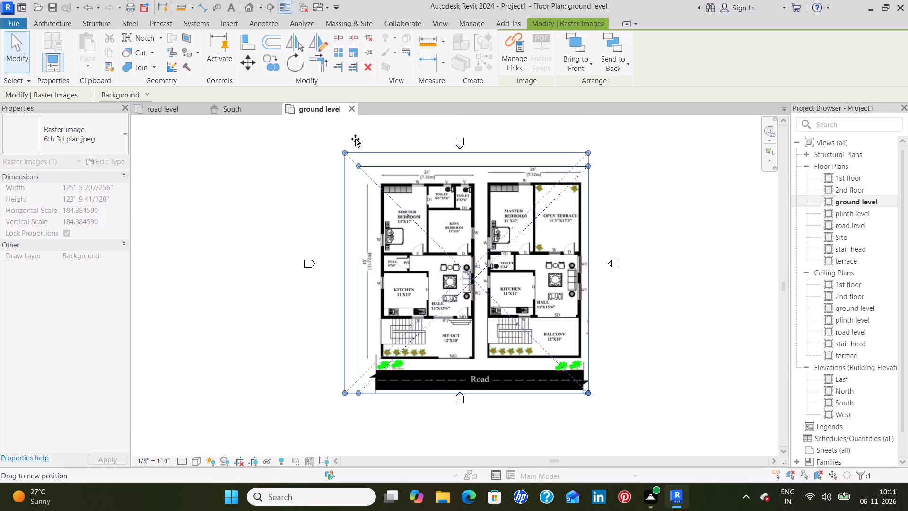
drag(355, 139, 344, 146)
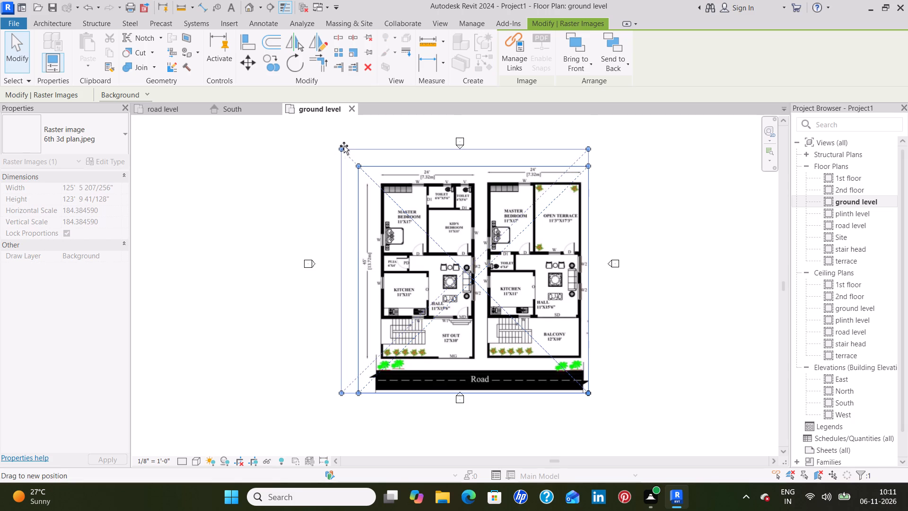
drag(344, 146, 323, 162)
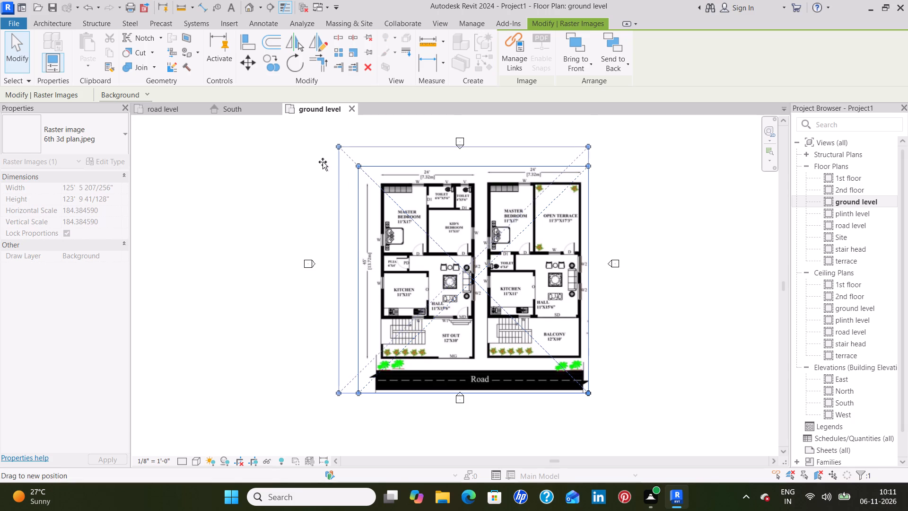
drag(323, 162, 318, 172)
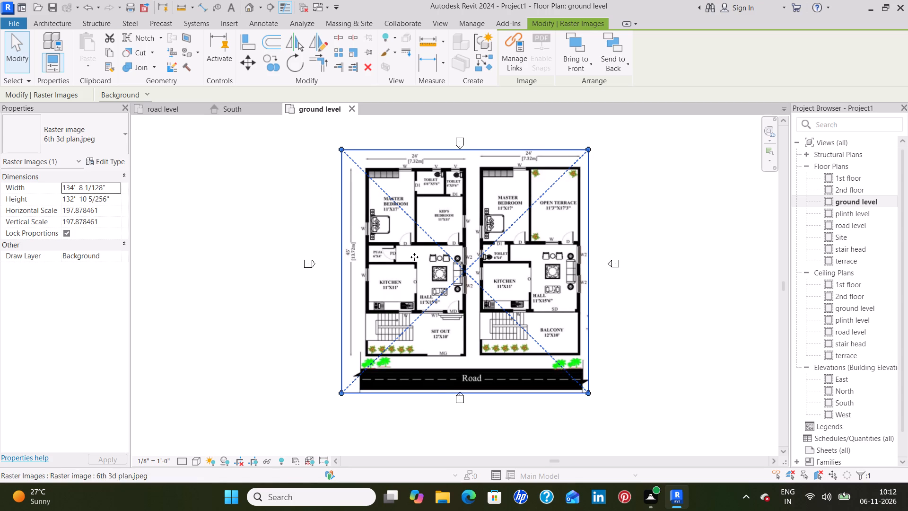
Nudge the enlarged floor plan image slightly west so it sits centred between the east and west elevation markers.
middle_drag(415, 252, 388, 249)
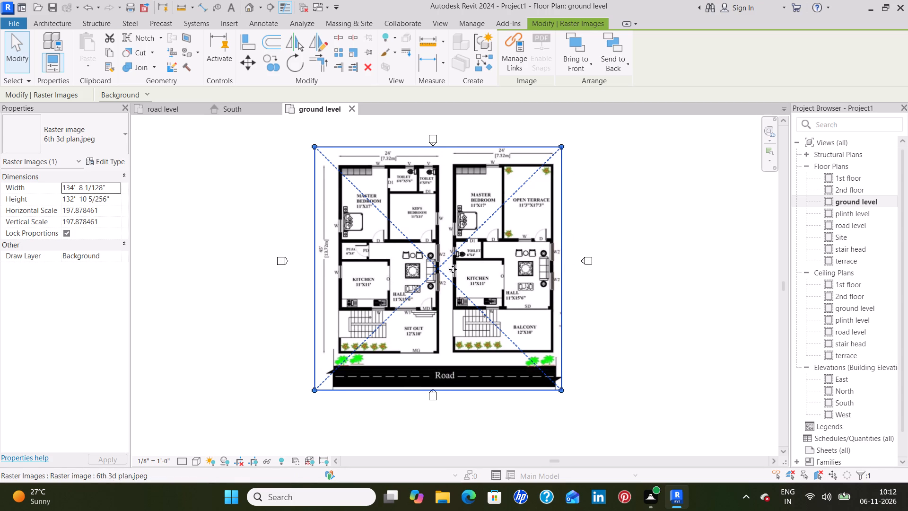
middle_drag(443, 267, 470, 273)
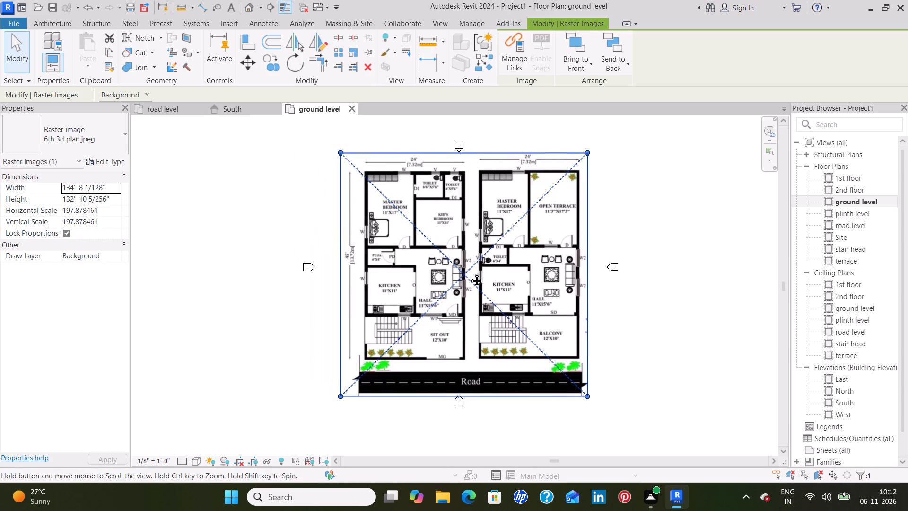
middle_drag(470, 273, 470, 273)
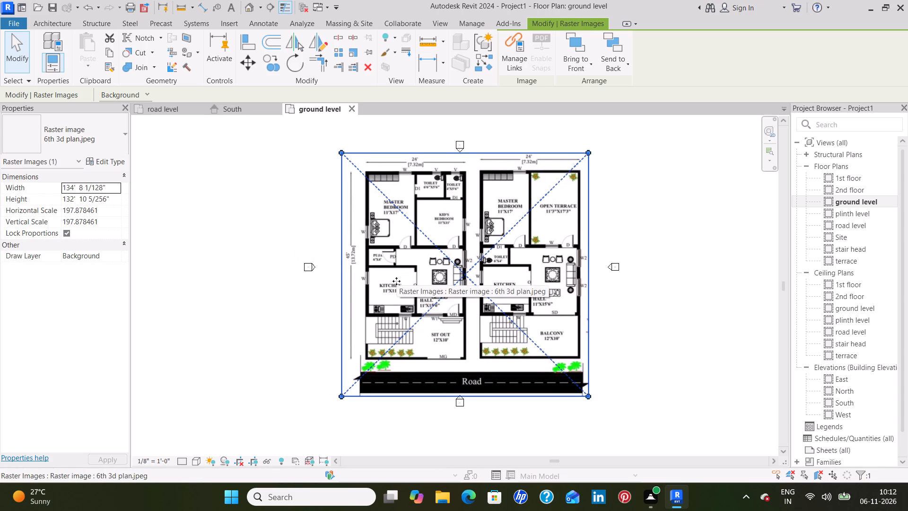
key(Left)
key(Left)
key(Left)
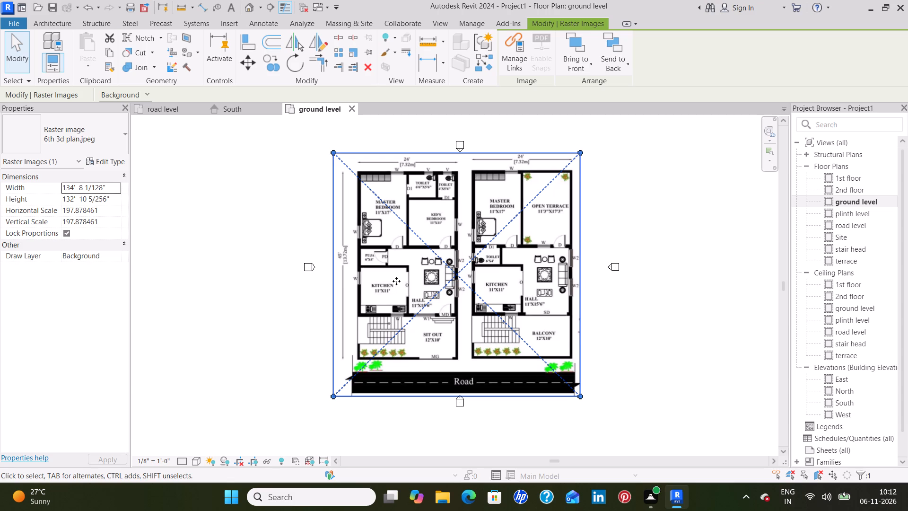
key(Right)
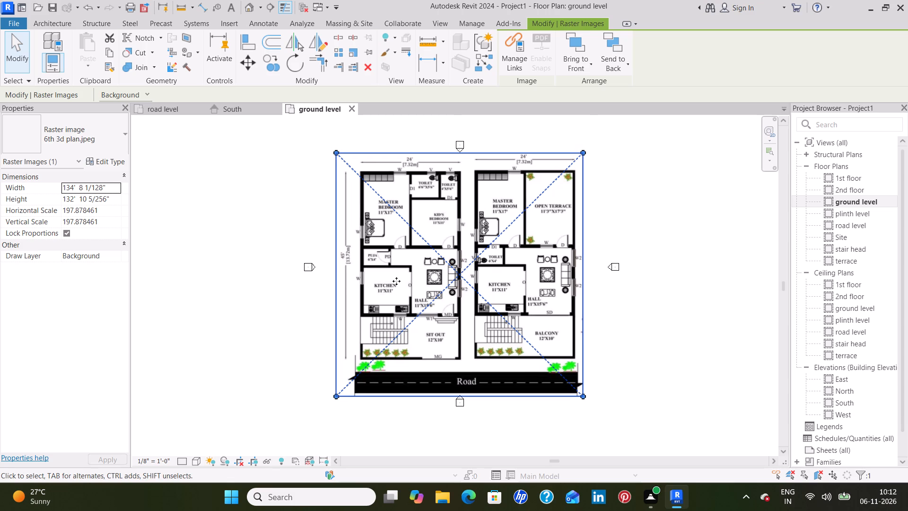
click(604, 222)
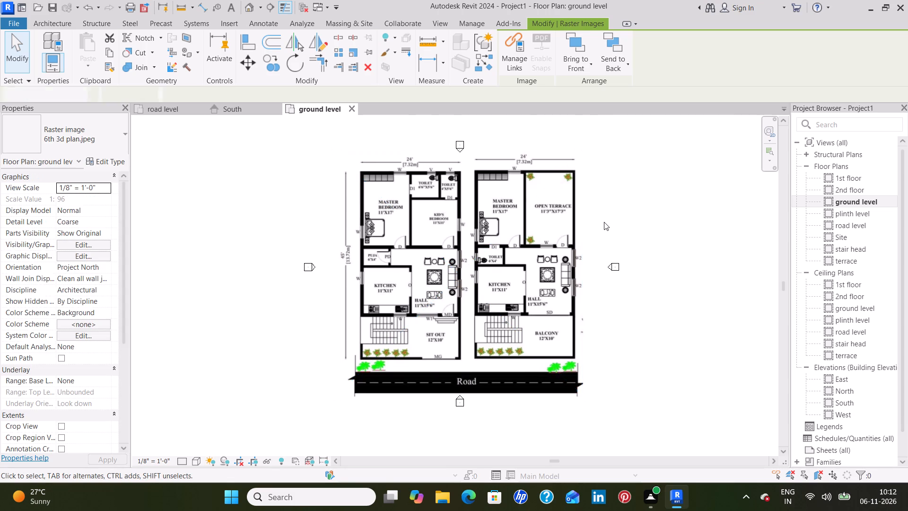
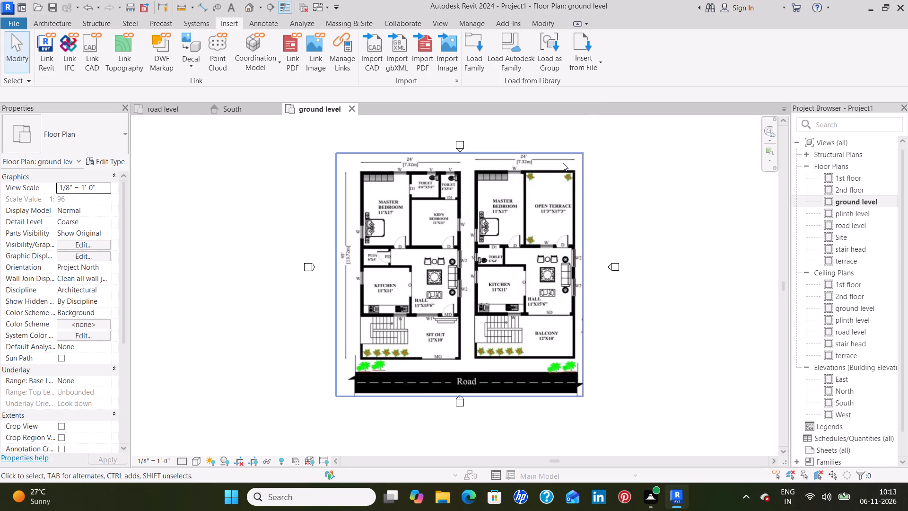
Examine the enlarged floor plan image's room layouts, labelled room sizes and overall dimensions for both floors on the ground level plan.
scroll(512, 233, up, 2)
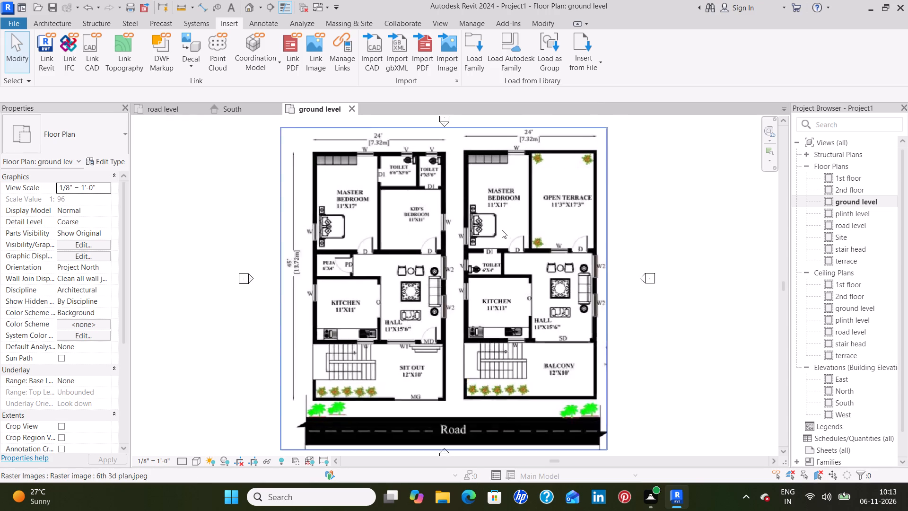
scroll(502, 230, up, 1)
middle_drag(398, 205, 417, 269)
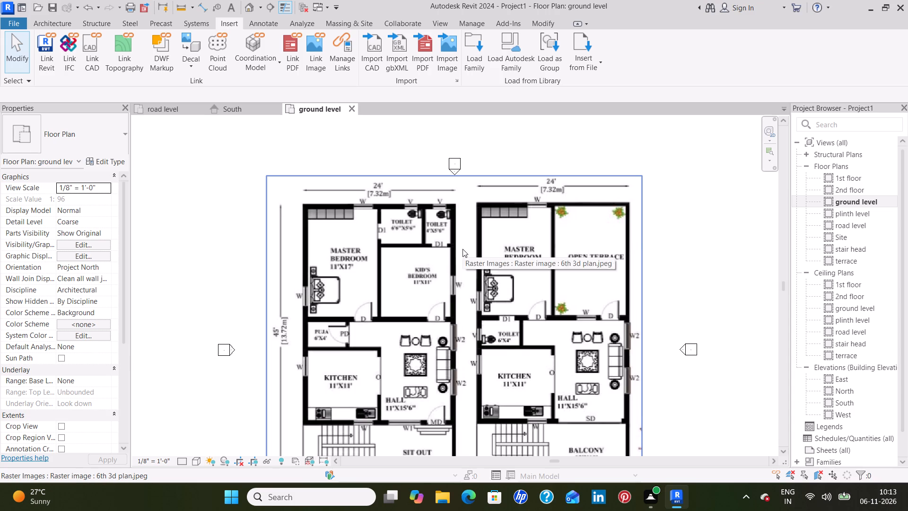
scroll(538, 356, down, 3)
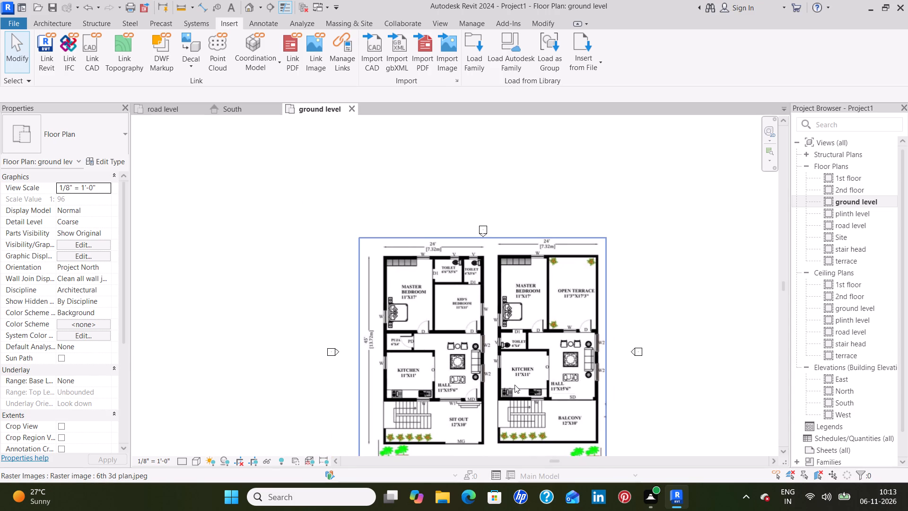
scroll(515, 385, up, 2)
scroll(515, 385, down, 1)
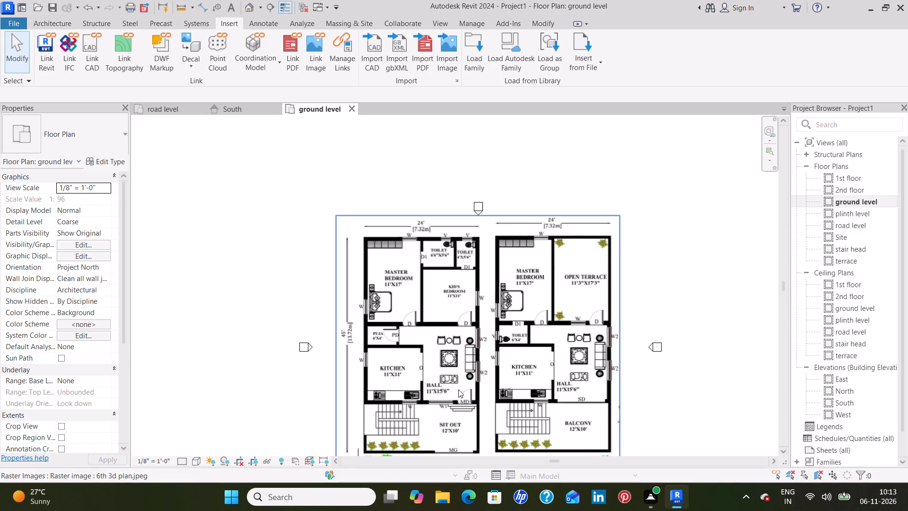
middle_drag(533, 383, 538, 330)
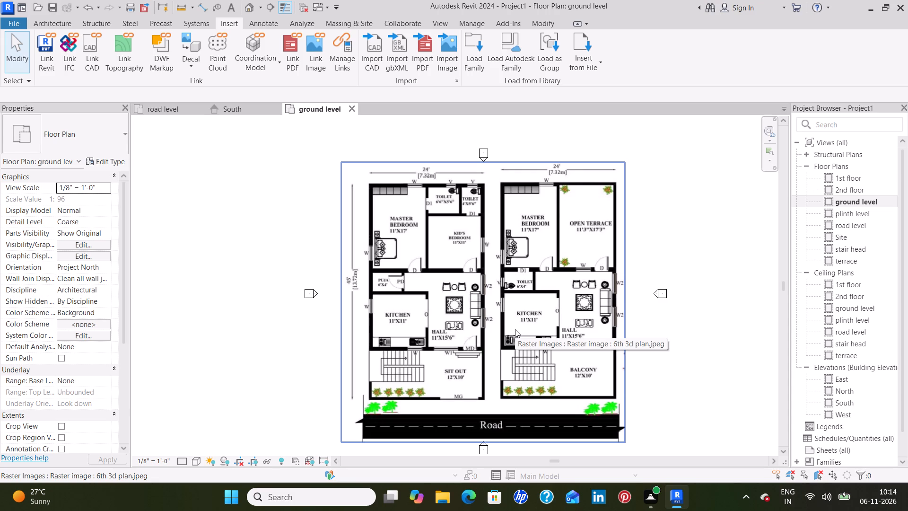
scroll(515, 325, up, 3)
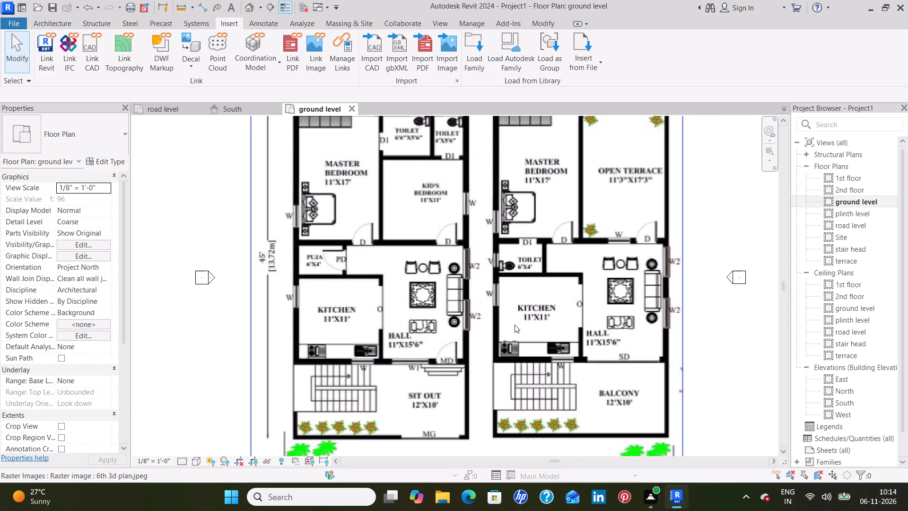
scroll(515, 325, down, 2)
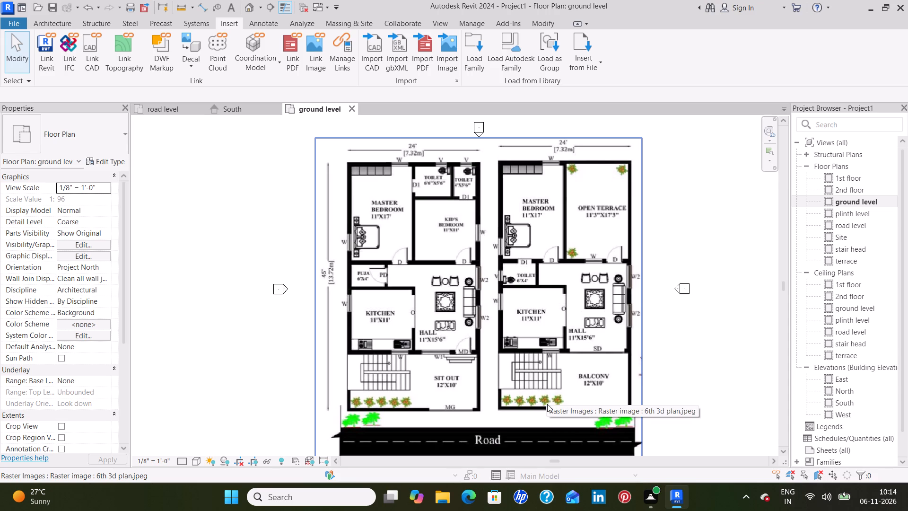
scroll(482, 316, up, 4)
scroll(482, 316, down, 4)
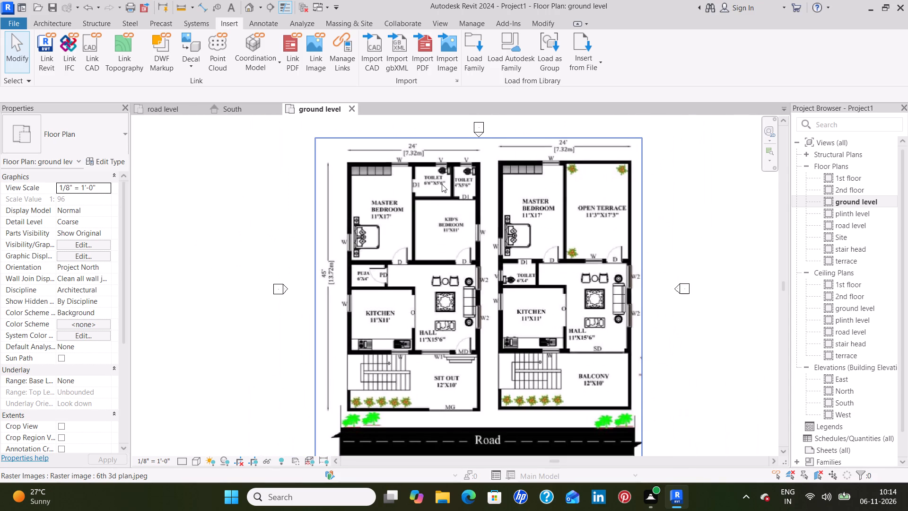
middle_drag(442, 184, 439, 208)
scroll(511, 280, up, 1)
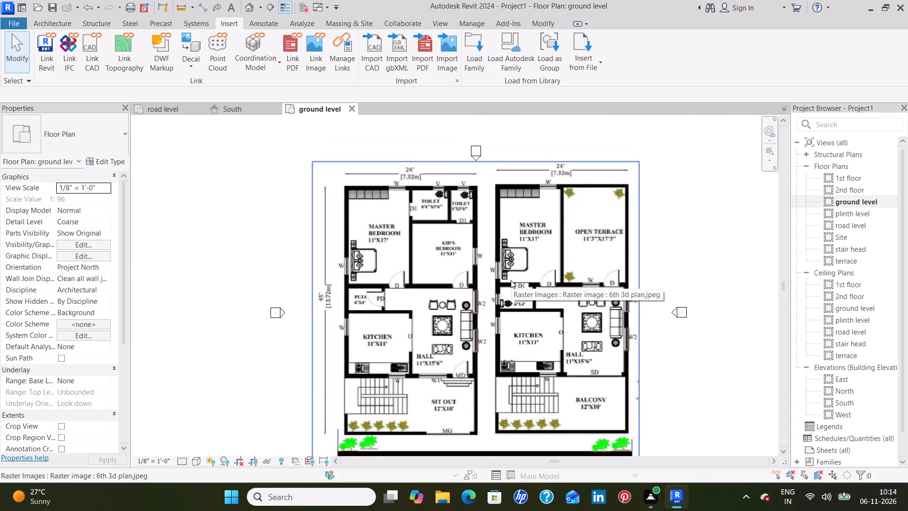
scroll(511, 280, up, 1)
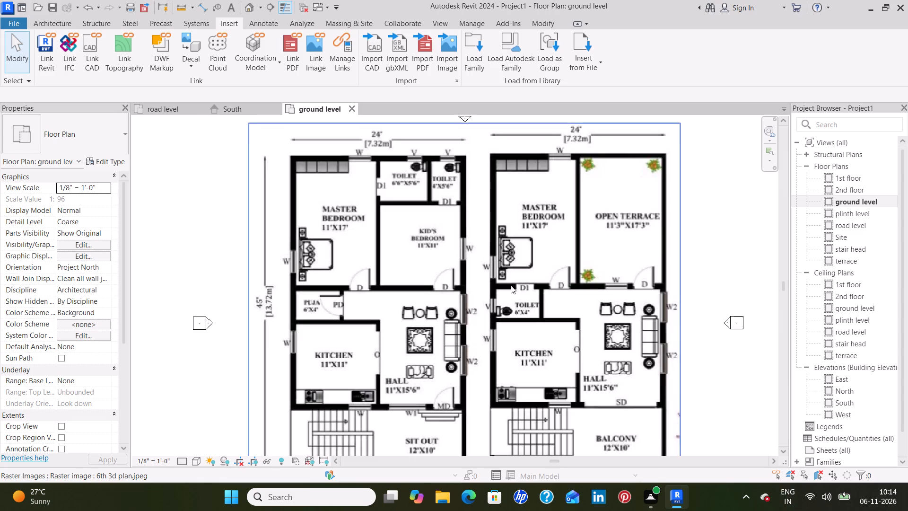
scroll(511, 285, down, 2)
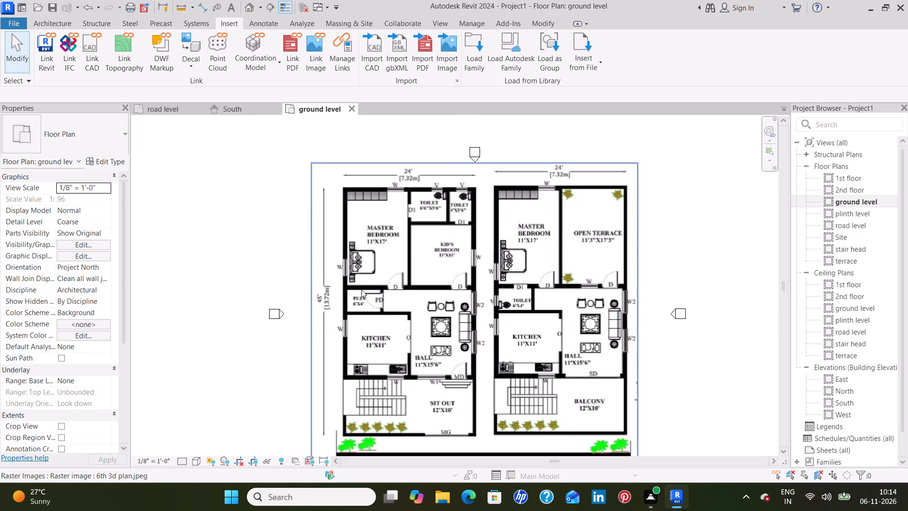
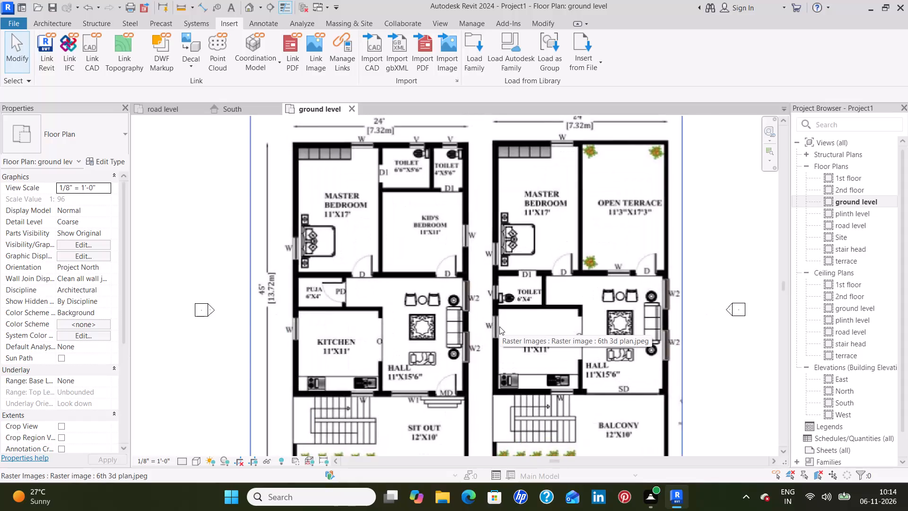
Start an architectural wall and duplicate the Generic - 8" basic wall type as Generic - 9".
scroll(499, 326, down, 2)
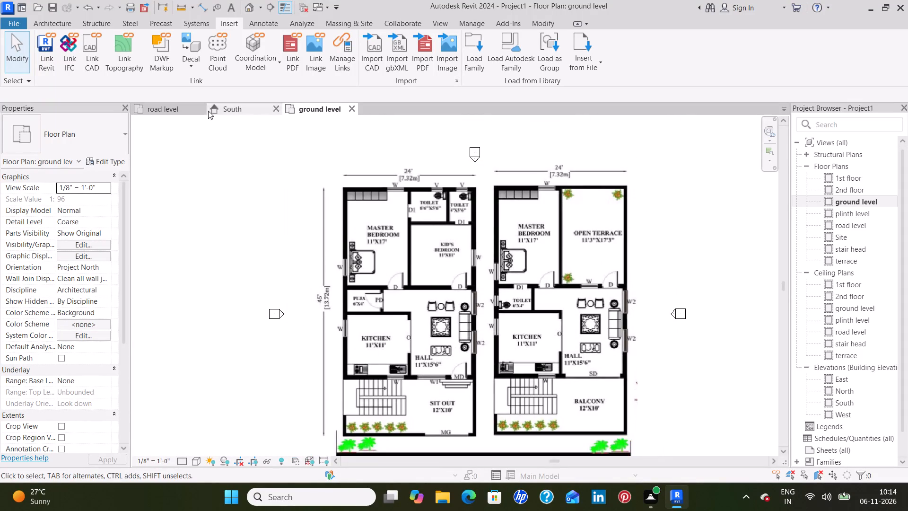
click(59, 22)
click(35, 39)
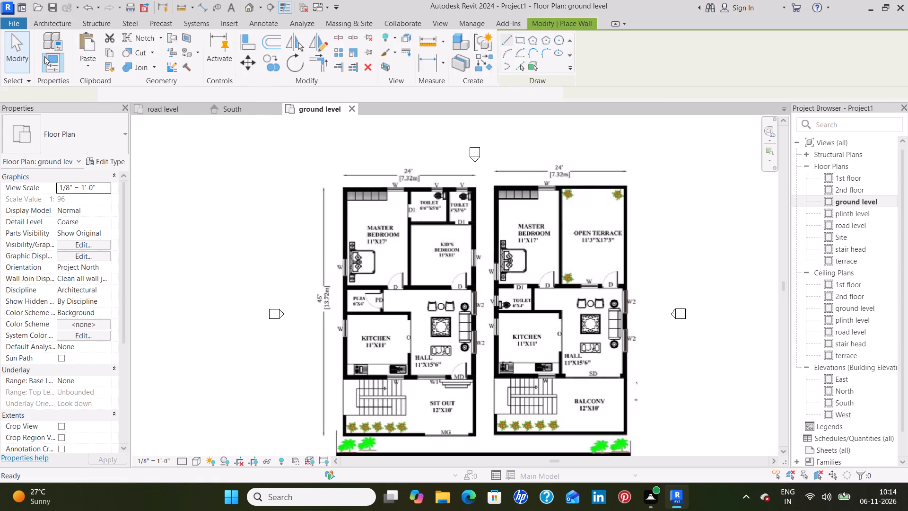
click(85, 124)
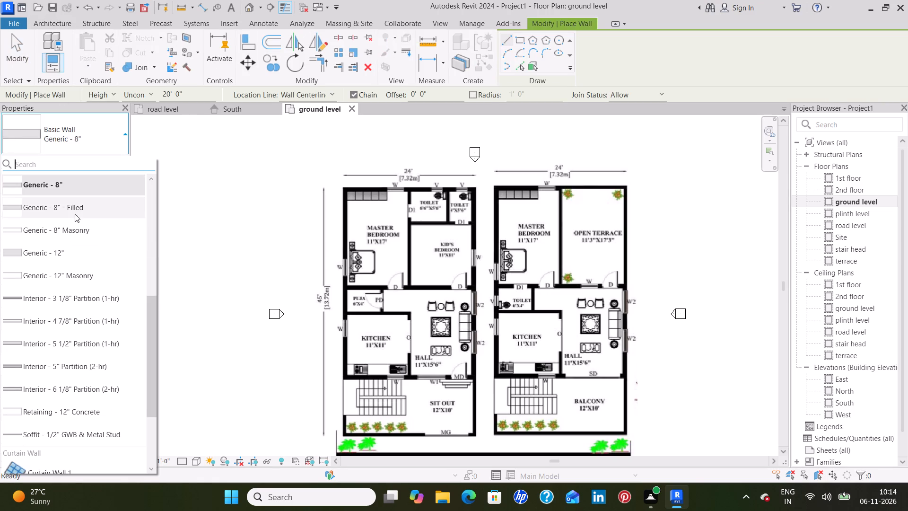
scroll(83, 231, up, 2)
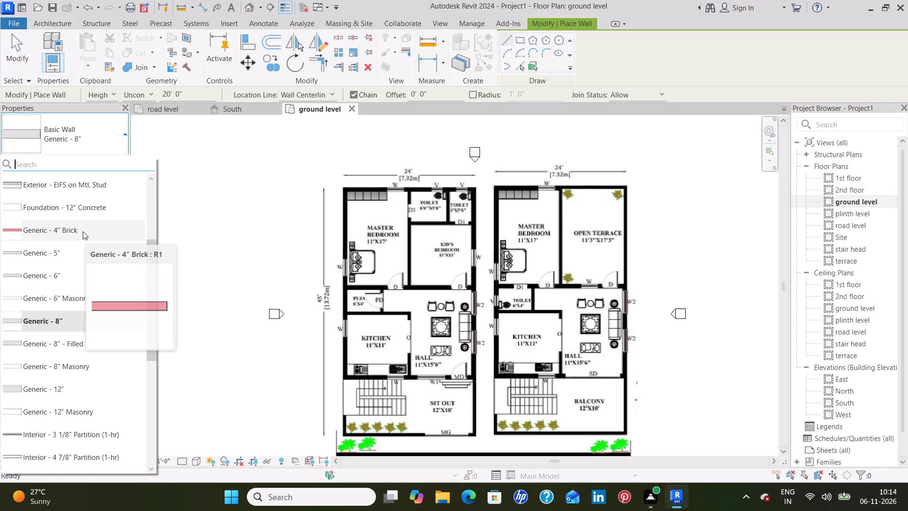
scroll(83, 231, down, 2)
click(87, 144)
click(104, 162)
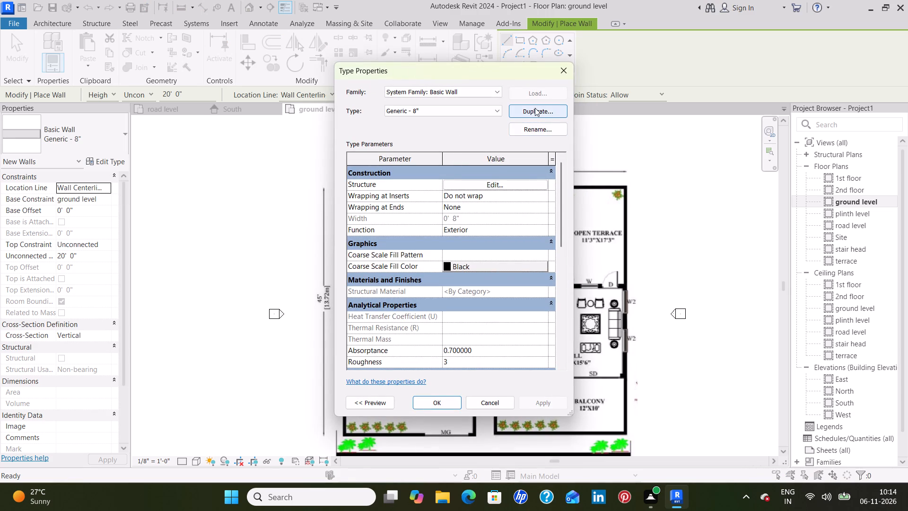
click(535, 108)
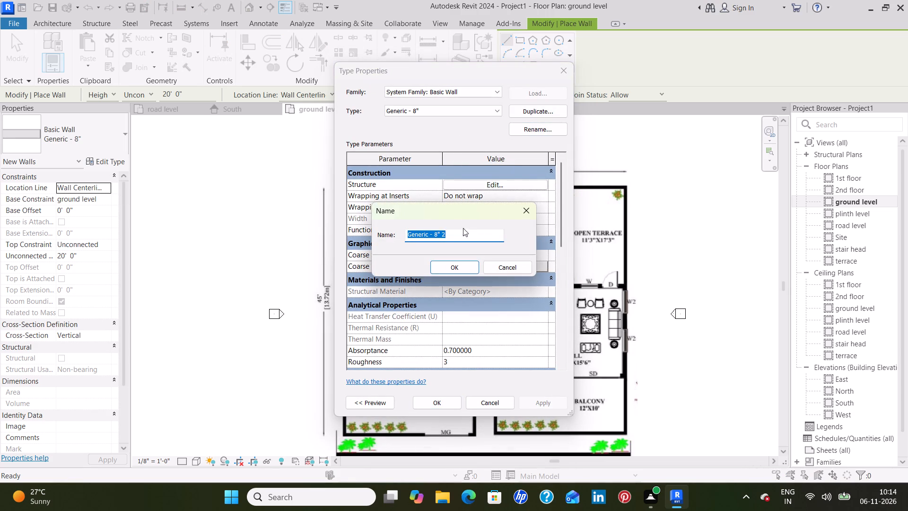
click(466, 237)
key(BackSpace)
key(BackSpace)
key(BackSpace)
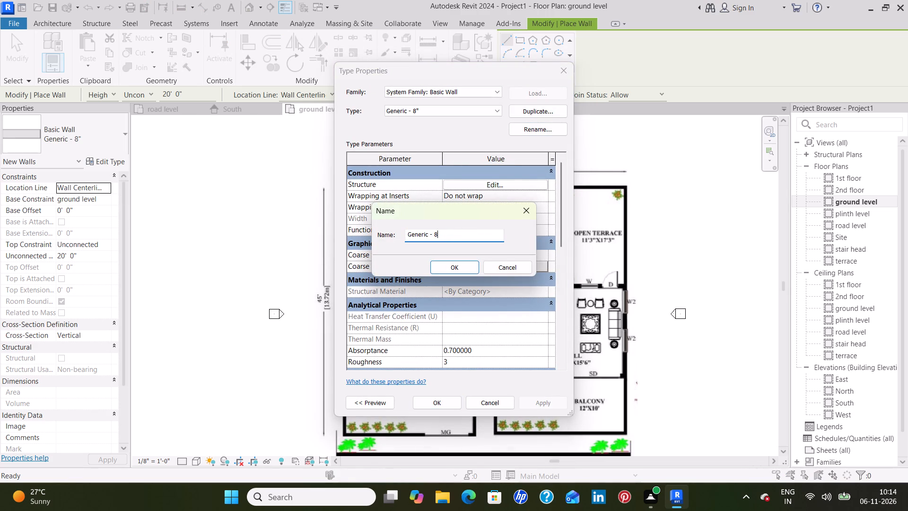
key(BackSpace)
text(9")
click(460, 269)
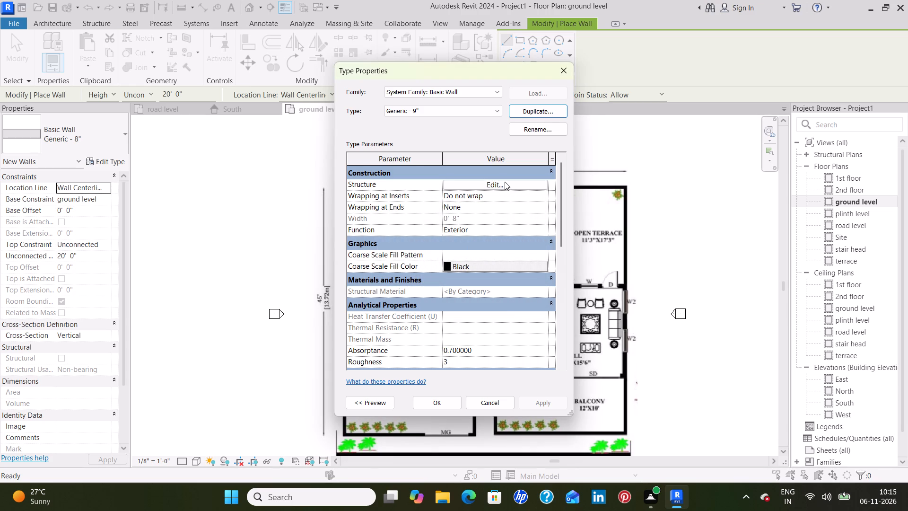
Set the structure layer thickness of the Generic - 9" wall type to 9".
click(505, 182)
click(464, 191)
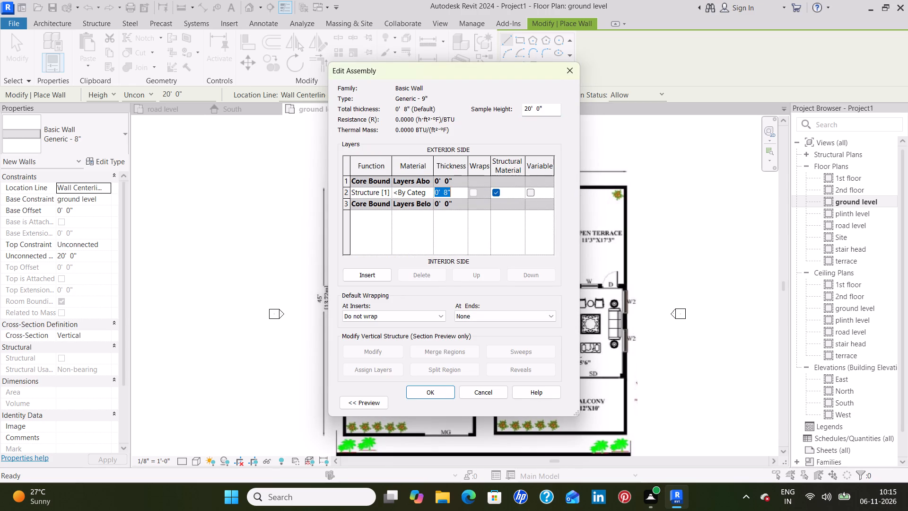
key(BackSpace)
text(9")
click(430, 392)
click(547, 406)
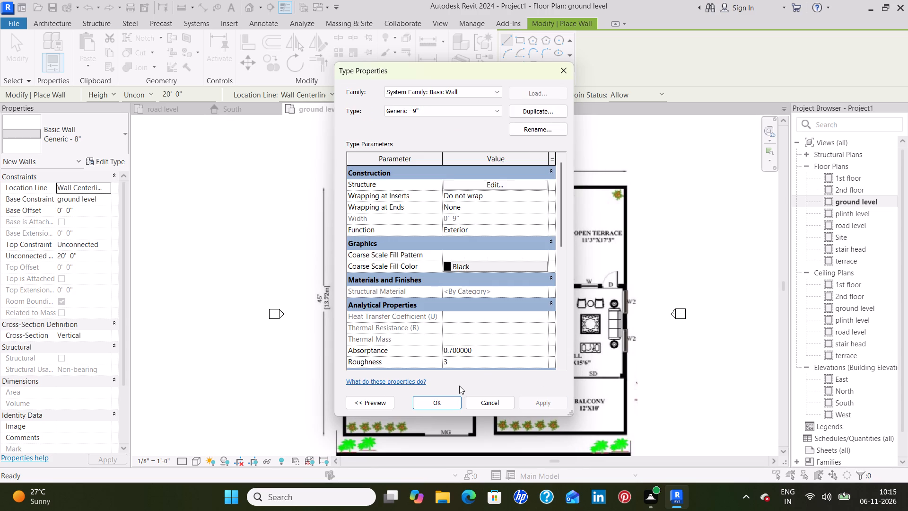
click(449, 403)
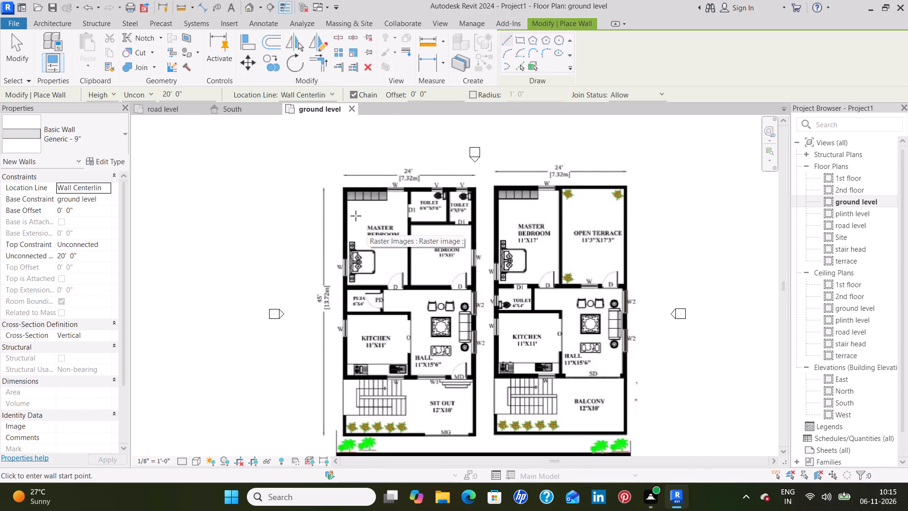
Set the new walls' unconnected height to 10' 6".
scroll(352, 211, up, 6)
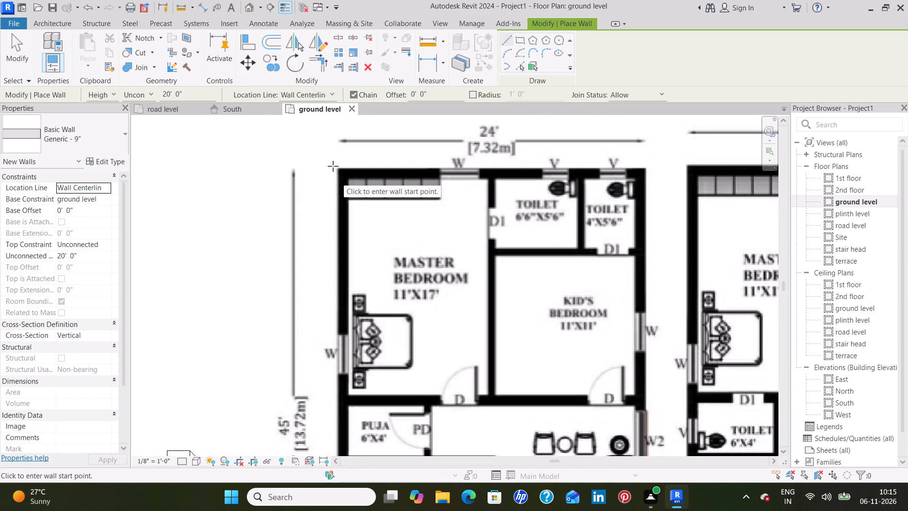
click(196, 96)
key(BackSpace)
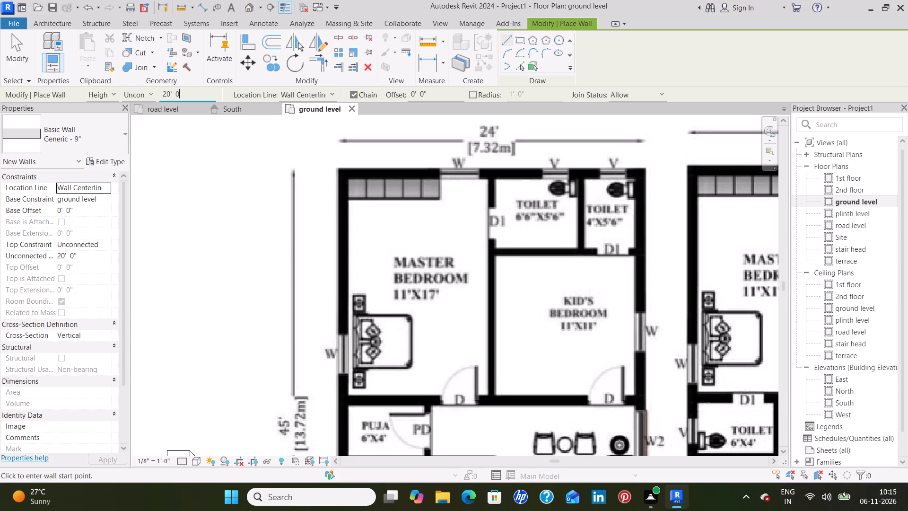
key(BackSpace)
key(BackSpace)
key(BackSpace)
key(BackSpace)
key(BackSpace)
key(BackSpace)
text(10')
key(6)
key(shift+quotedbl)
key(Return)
Constrain the new walls' height to the 1st floor level and set their location line to Finish Face: Exterior.
click(149, 93)
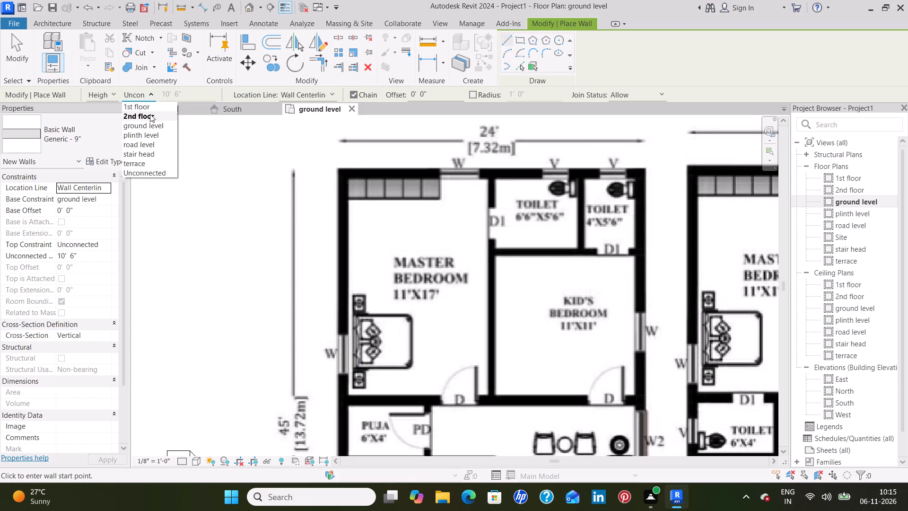
click(157, 106)
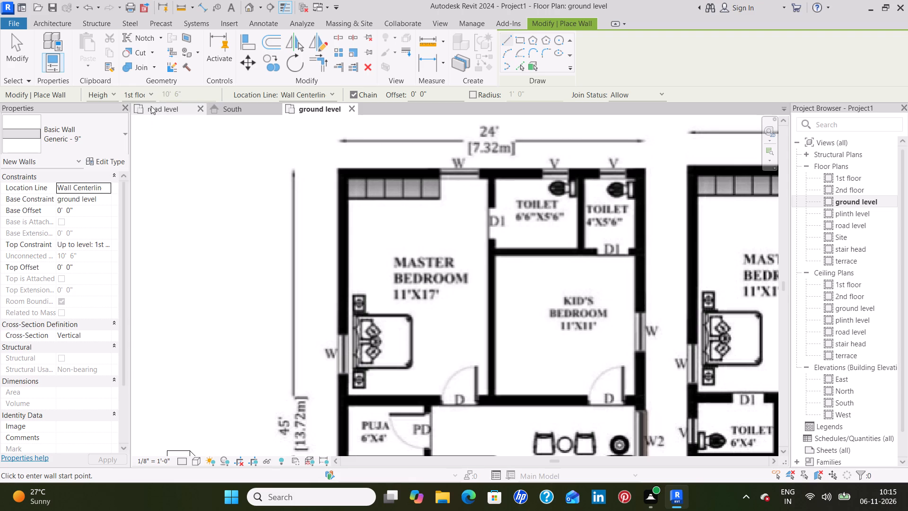
click(325, 94)
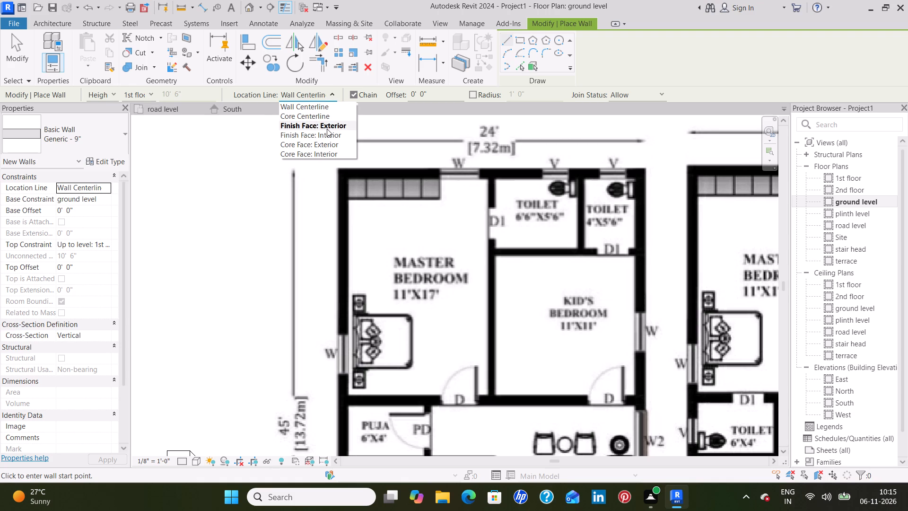
click(327, 129)
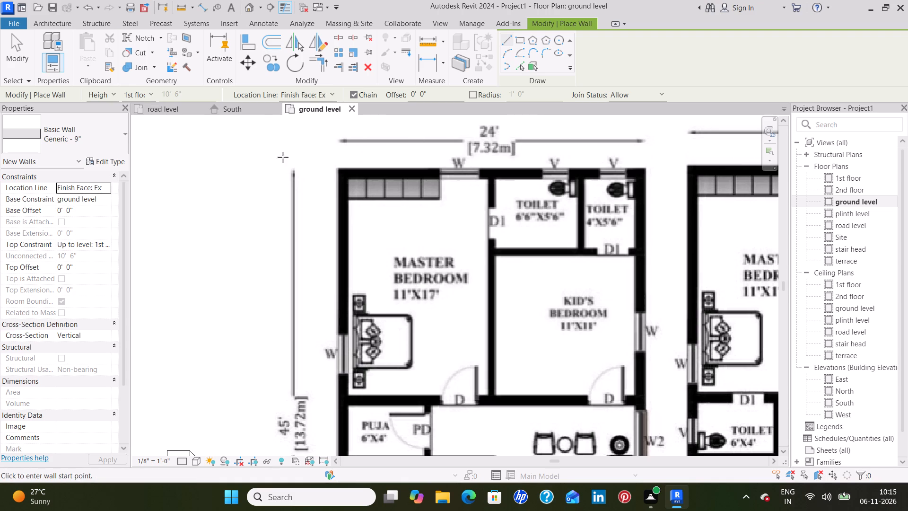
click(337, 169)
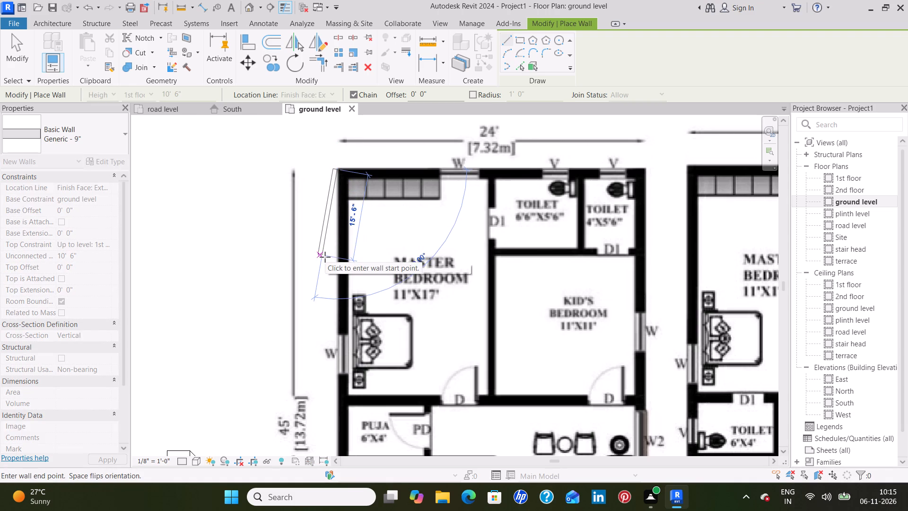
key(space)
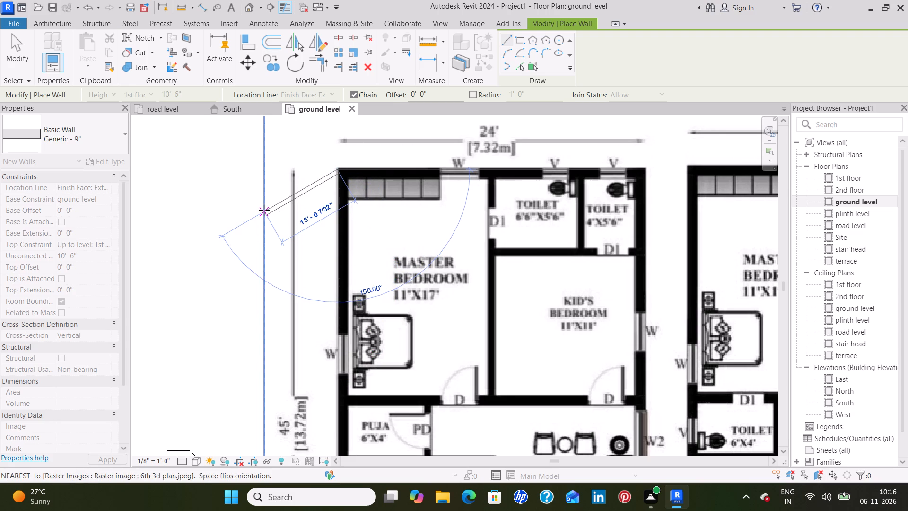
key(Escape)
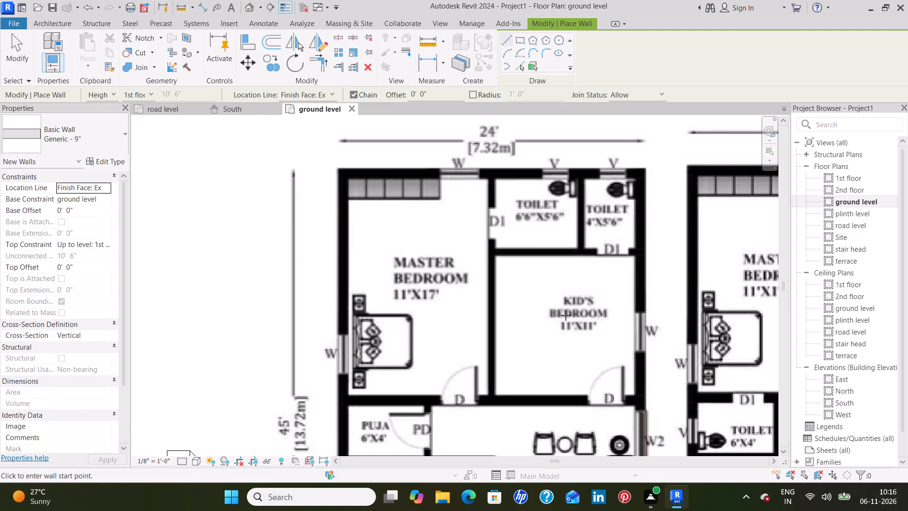
Trace the ground floor's left exterior wall from the master bedroom's upper corner to the kitchen's lower corner, continuing 55' 0" below the kitchen and hall.
scroll(566, 315, down, 8)
middle_drag(642, 360, 395, 256)
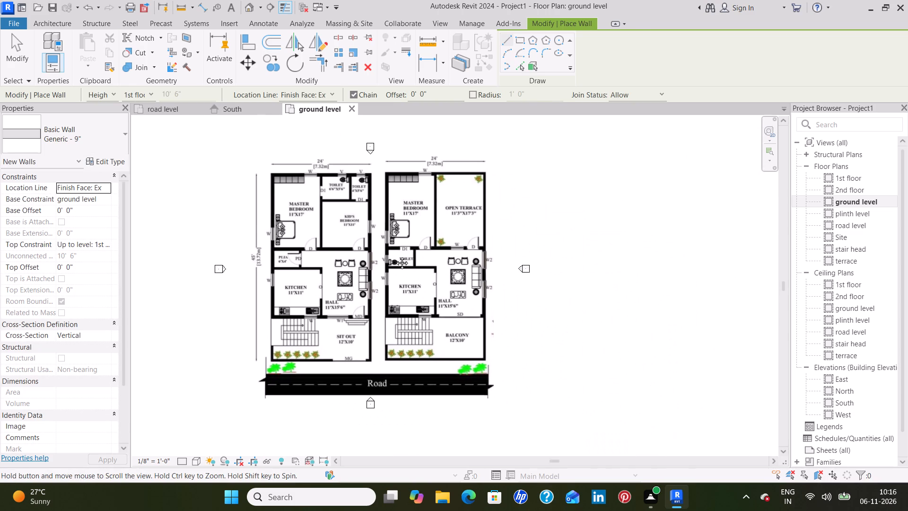
middle_drag(395, 256, 372, 250)
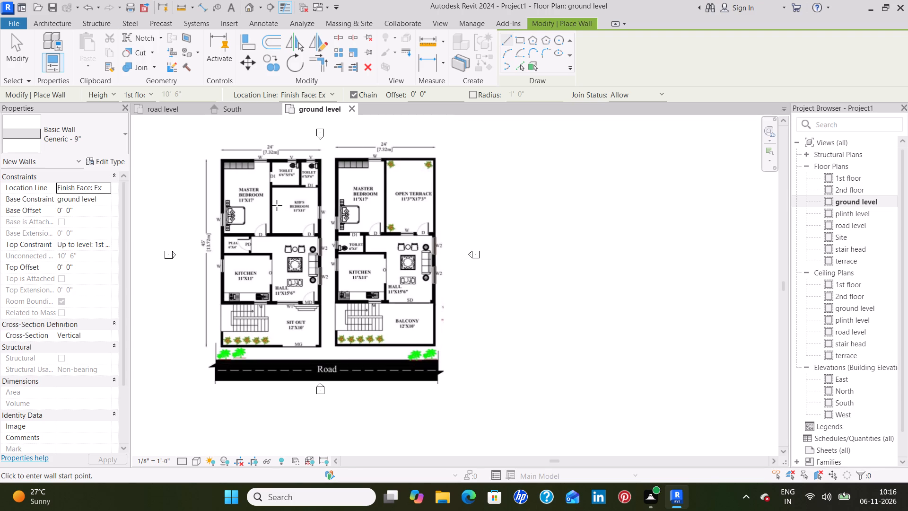
middle_drag(277, 205, 387, 238)
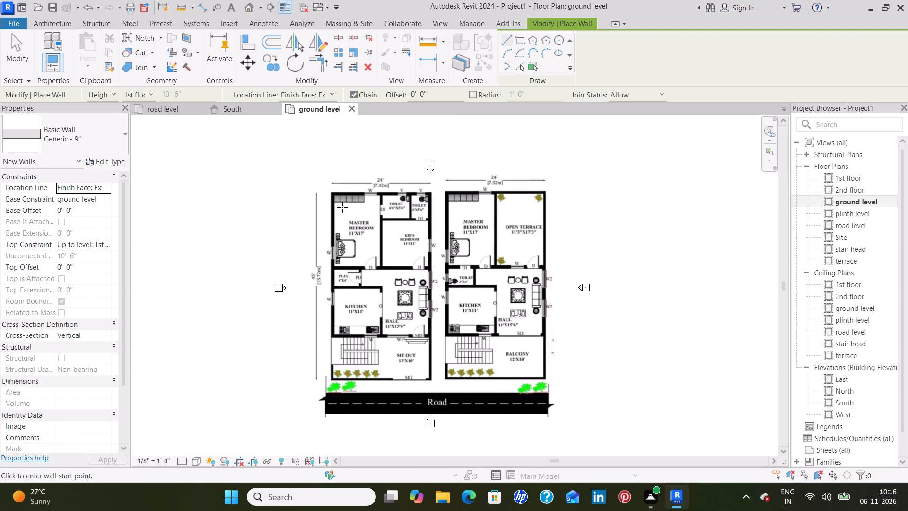
scroll(332, 202, up, 6)
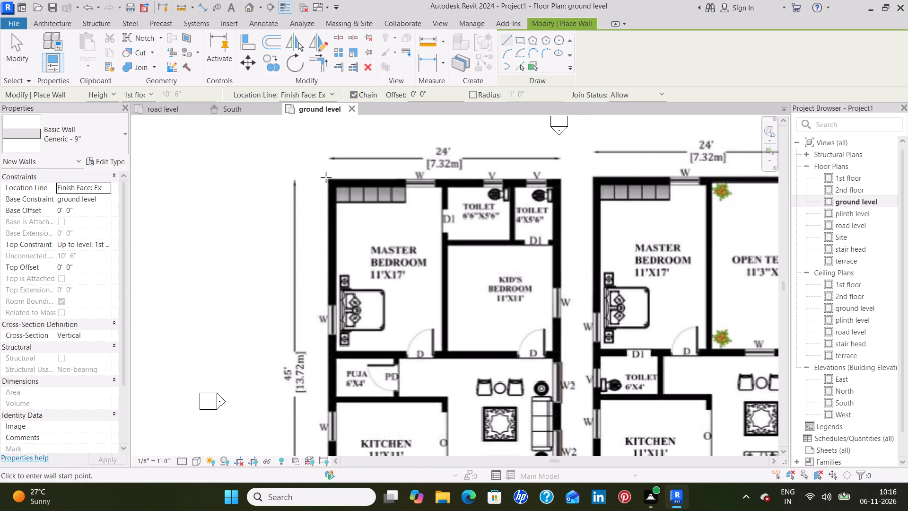
click(327, 179)
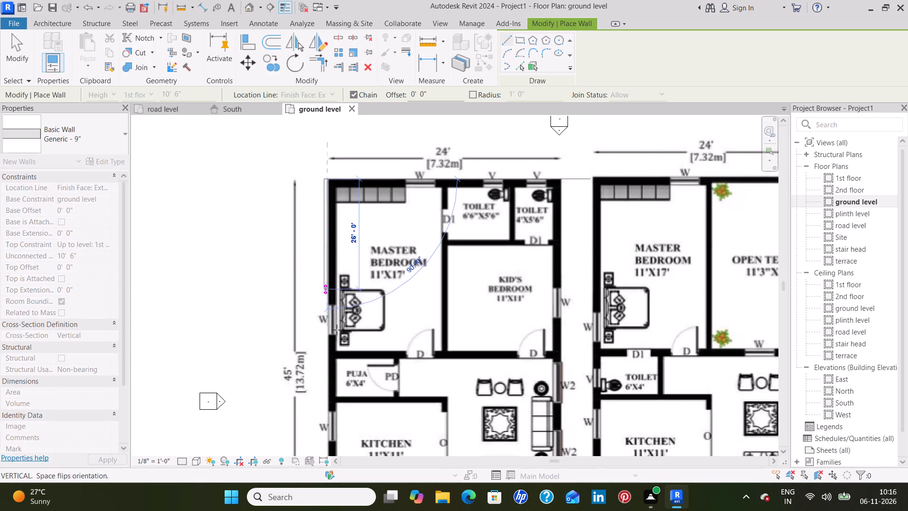
key(space)
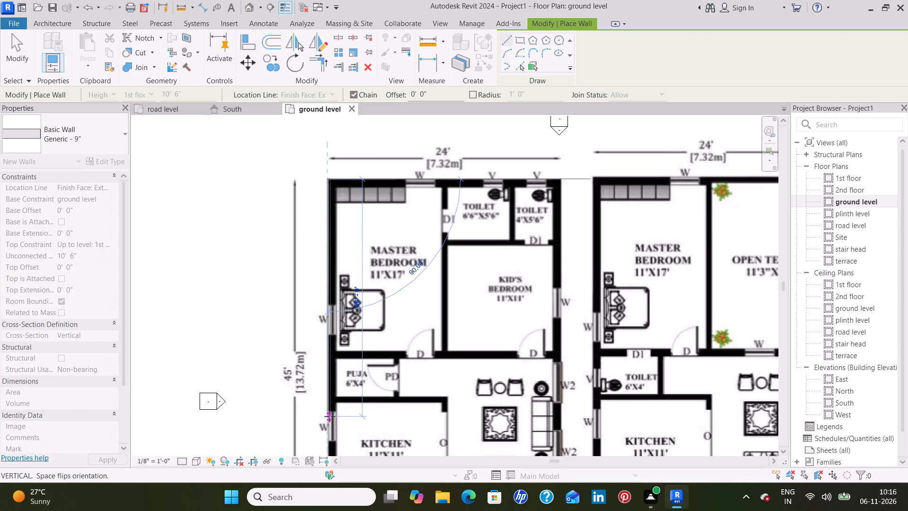
middle_drag(330, 413, 330, 220)
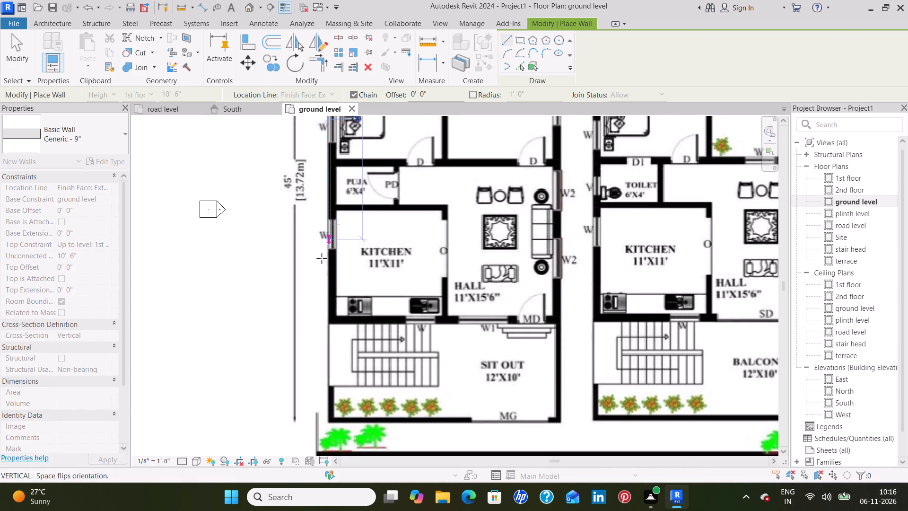
click(329, 324)
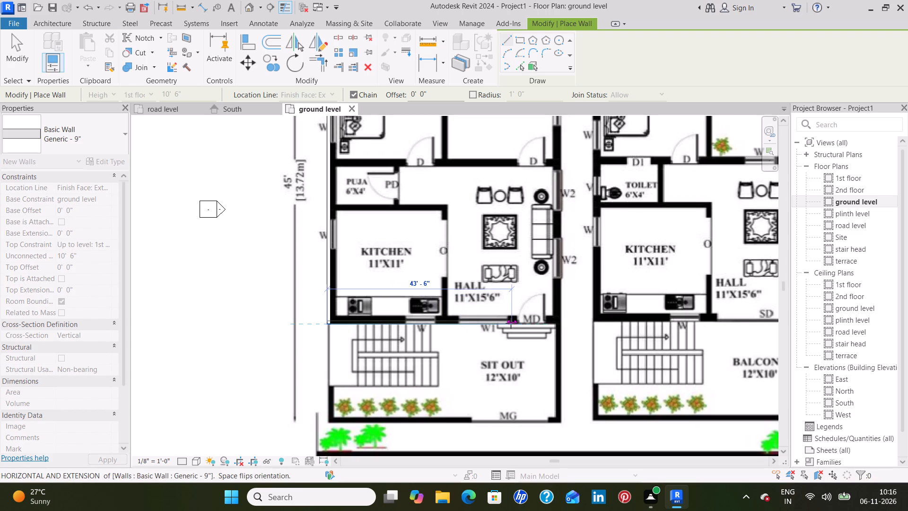
click(561, 321)
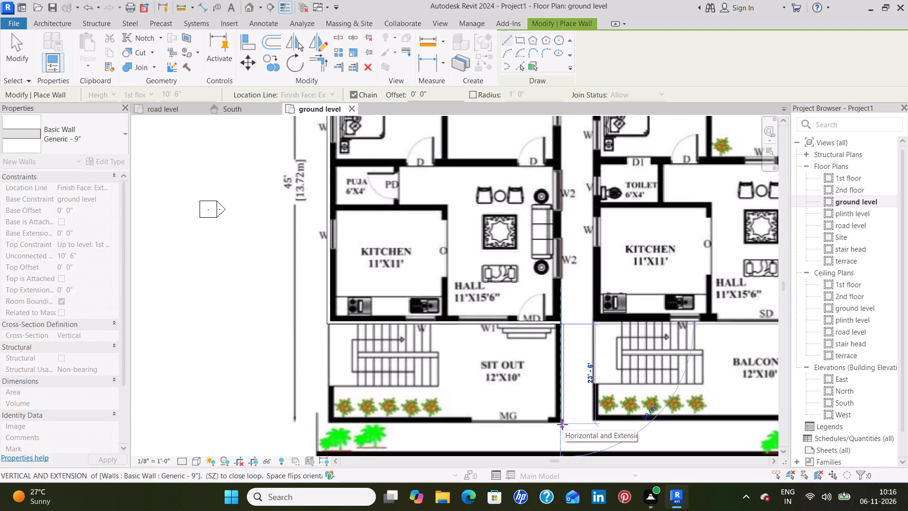
Enclose the sit-out and staircase area with a 23' 6" right wall, a 55' 0" front wall and a left wall back to the kitchen corner.
key(space)
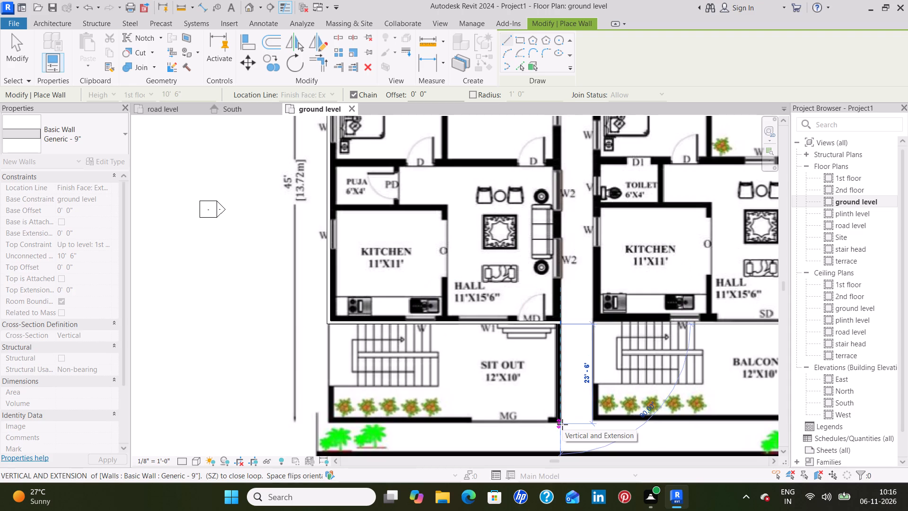
click(562, 424)
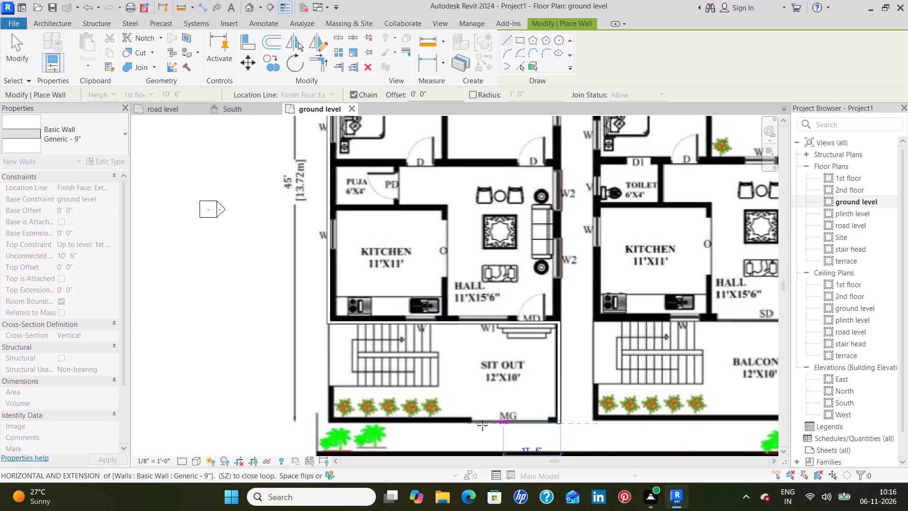
click(324, 424)
click(325, 386)
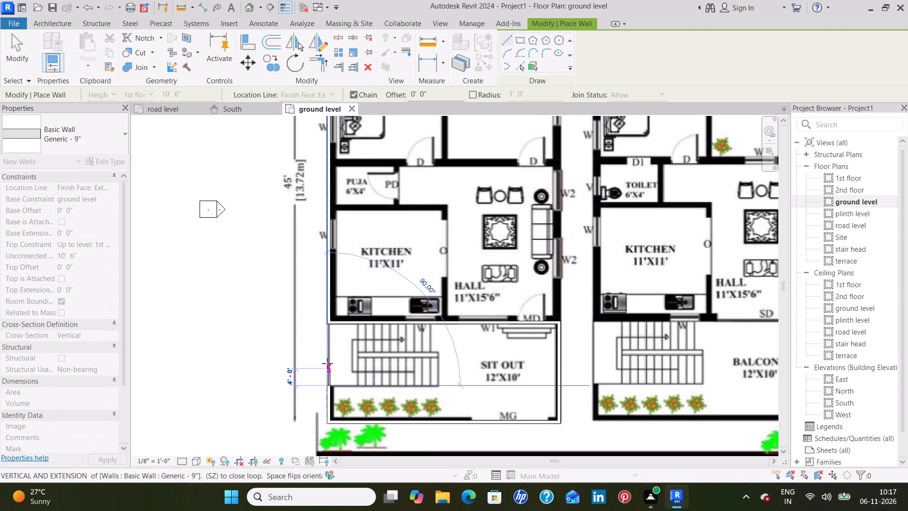
click(328, 324)
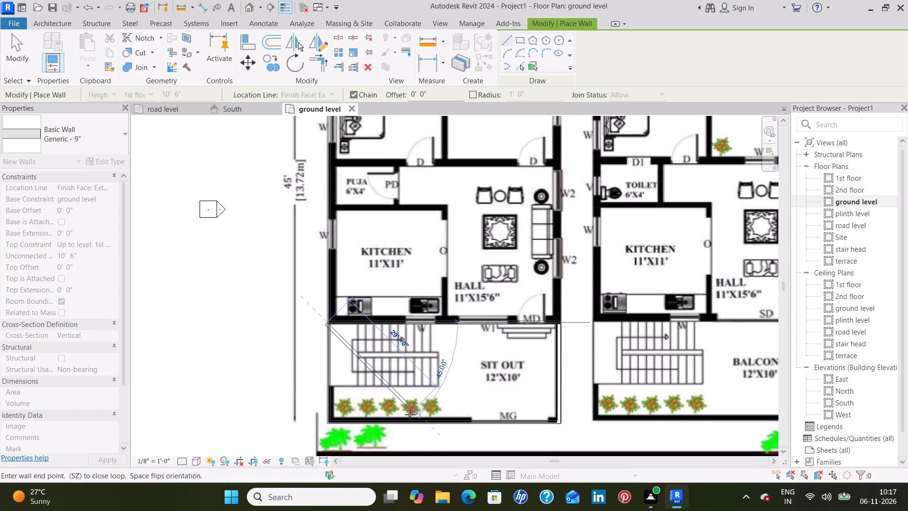
key(Escape)
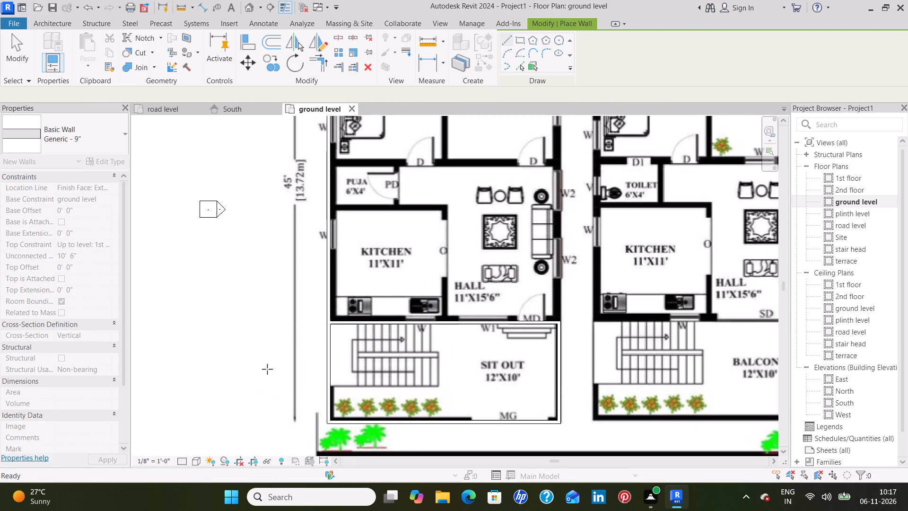
Trace the 55' 0" rear wall along the master bedroom and toilets, continuing down the right side to the hall's lower corner.
middle_drag(592, 238, 569, 429)
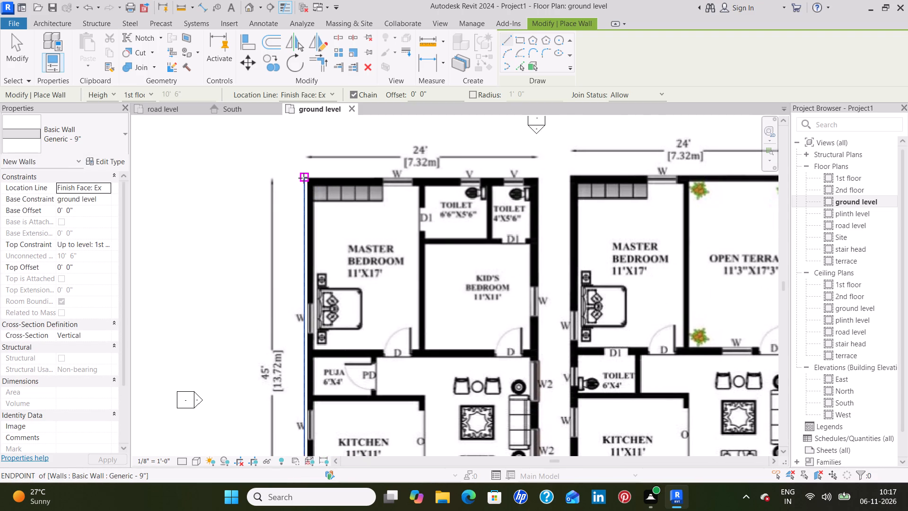
scroll(305, 176, up, 4)
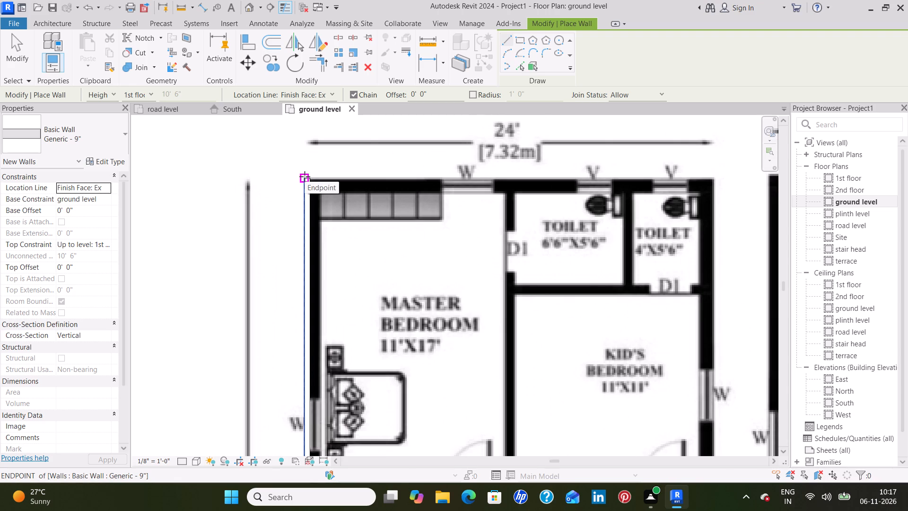
click(304, 177)
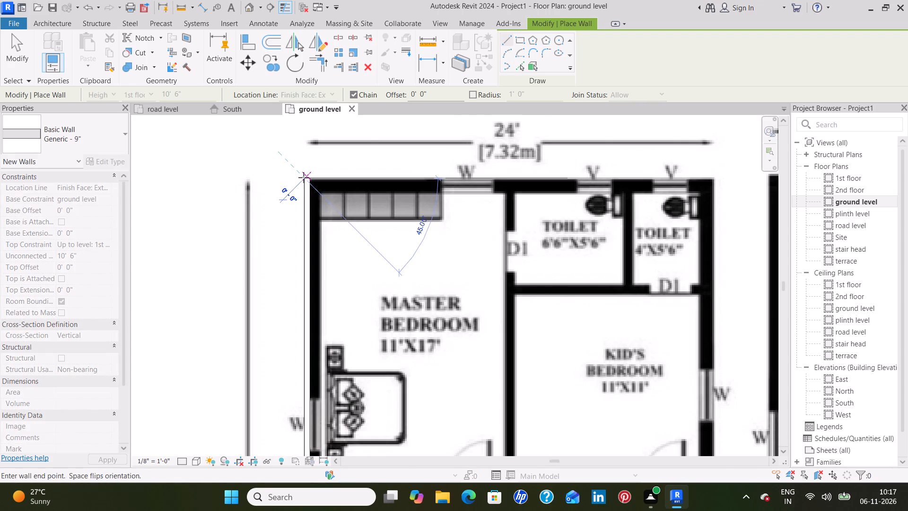
click(714, 179)
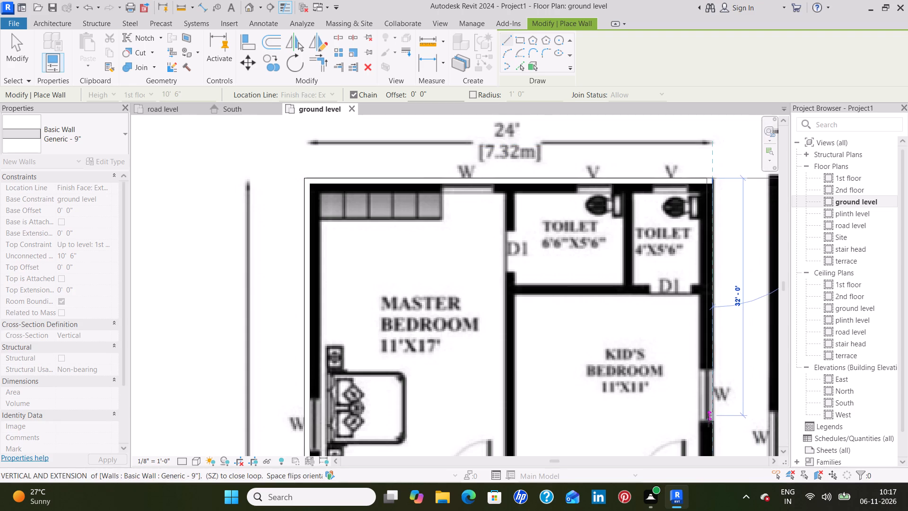
middle_drag(704, 414, 698, 197)
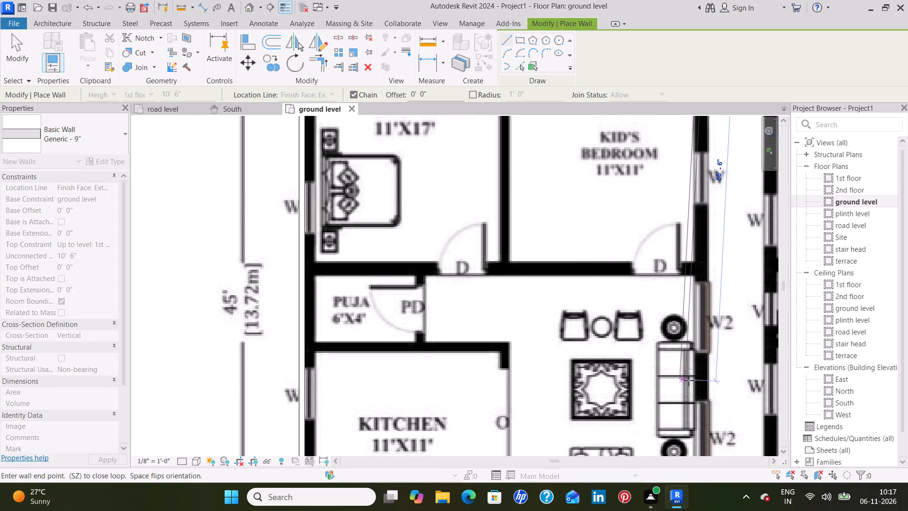
middle_drag(698, 387, 698, 243)
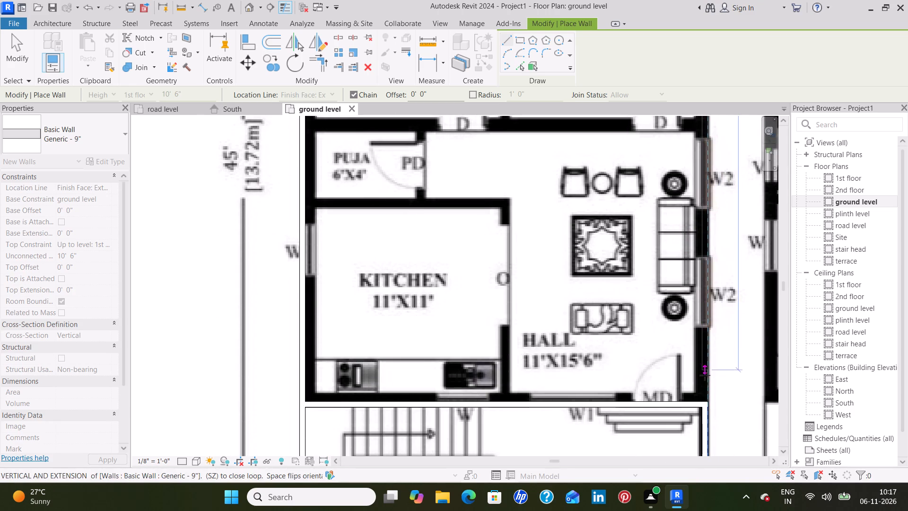
click(708, 401)
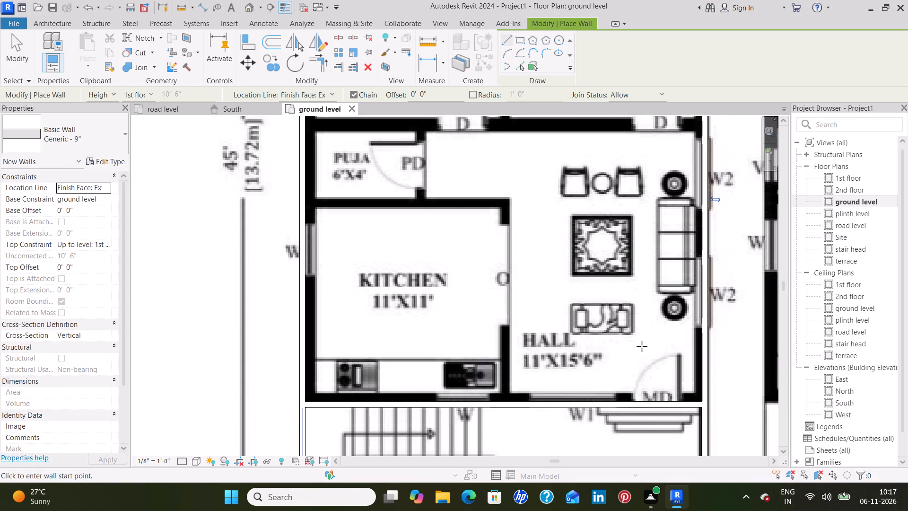
key(Escape)
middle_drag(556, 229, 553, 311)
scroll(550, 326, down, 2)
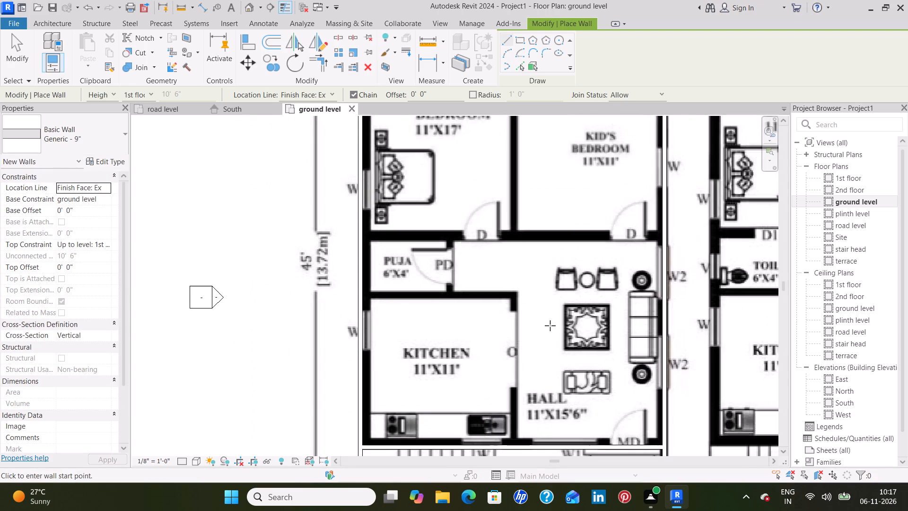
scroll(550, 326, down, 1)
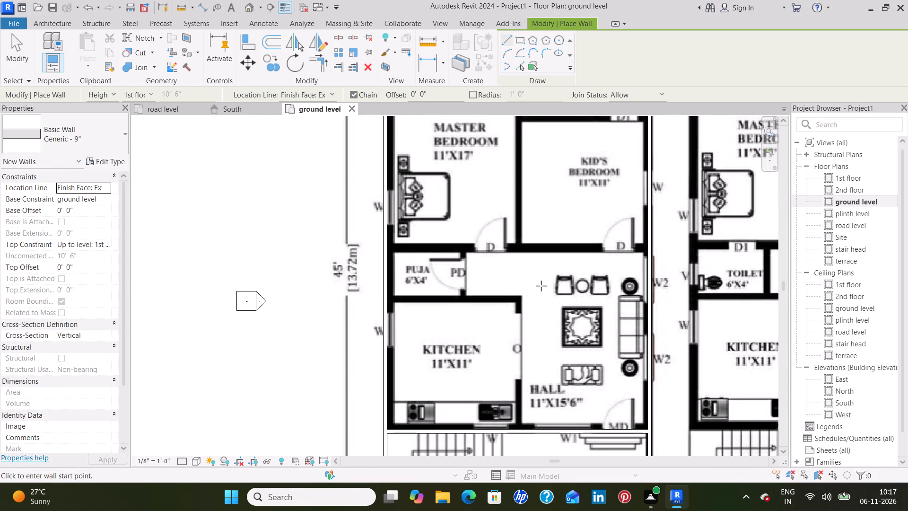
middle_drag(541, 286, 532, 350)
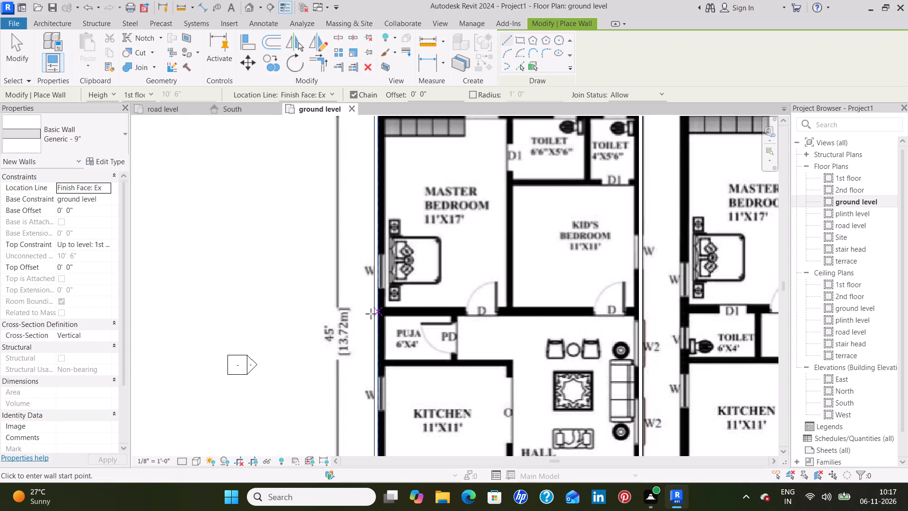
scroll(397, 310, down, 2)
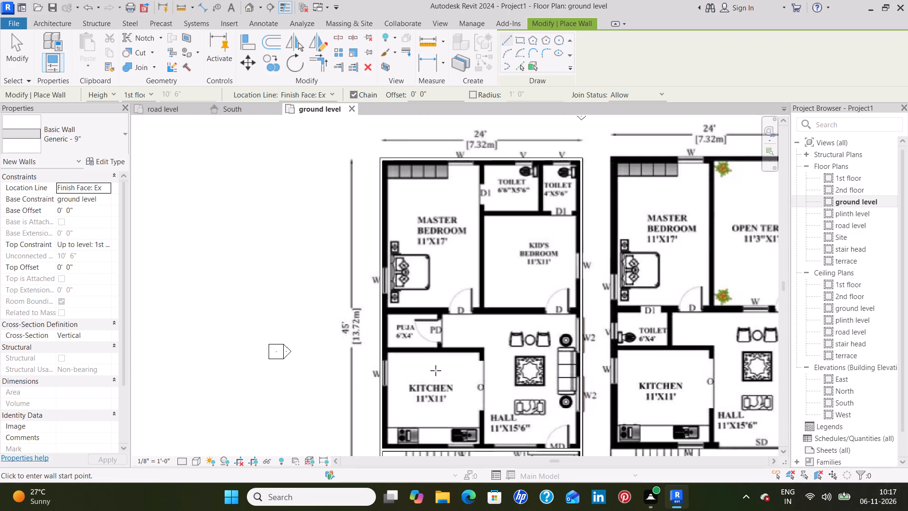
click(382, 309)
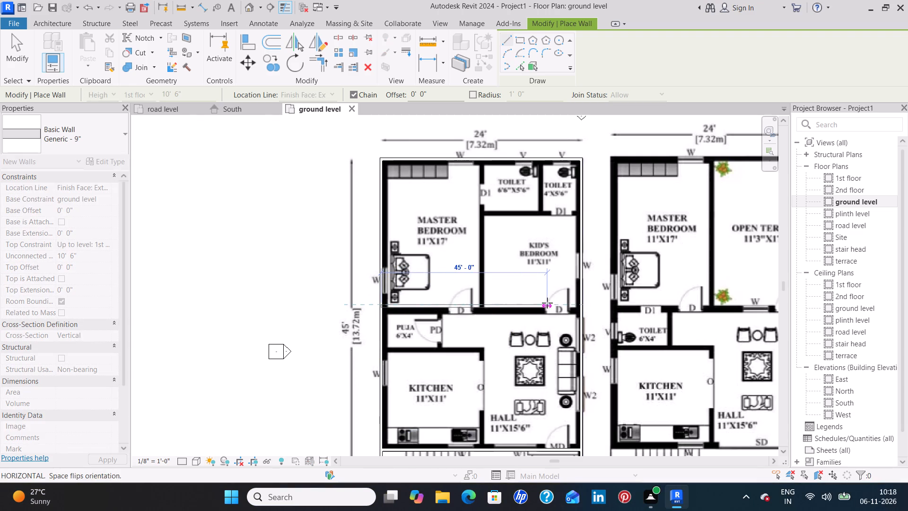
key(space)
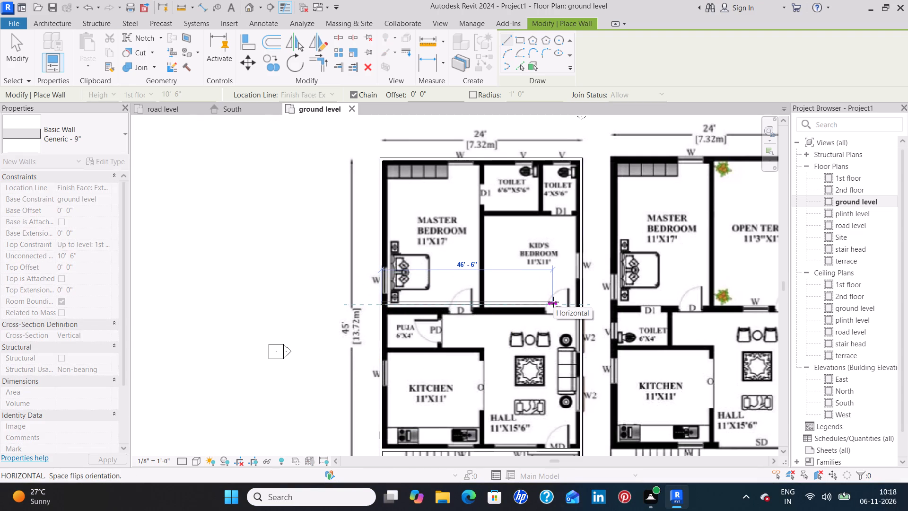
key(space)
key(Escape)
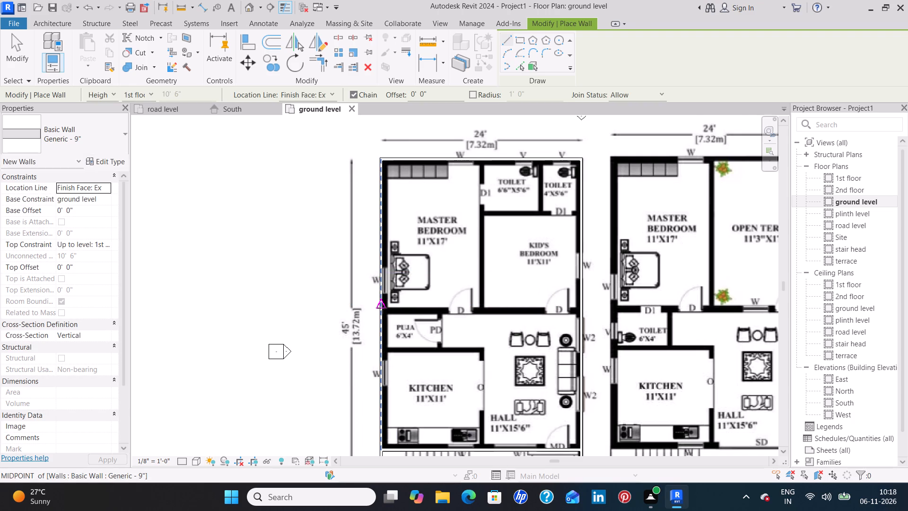
Draw the horizontal 9" wall between the bedrooms and the puja and hall, spanning from the left exterior wall to the right one.
scroll(382, 308, up, 8)
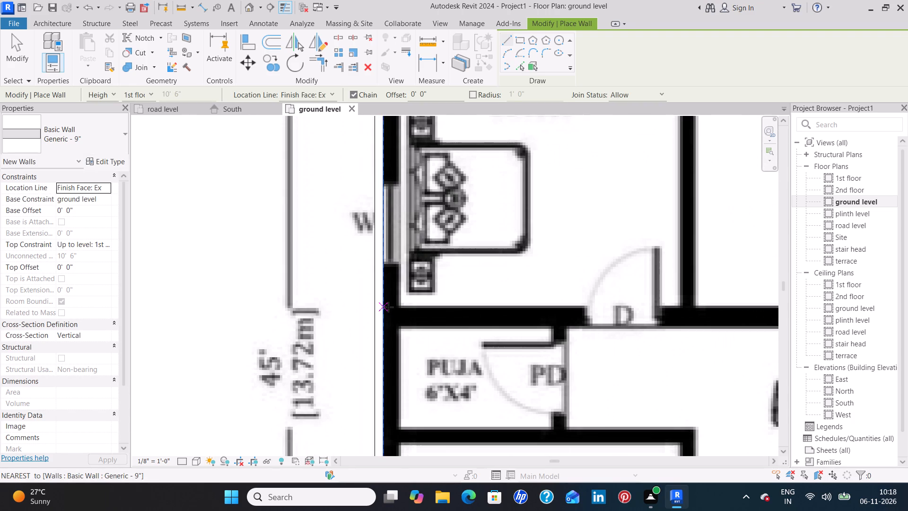
click(384, 308)
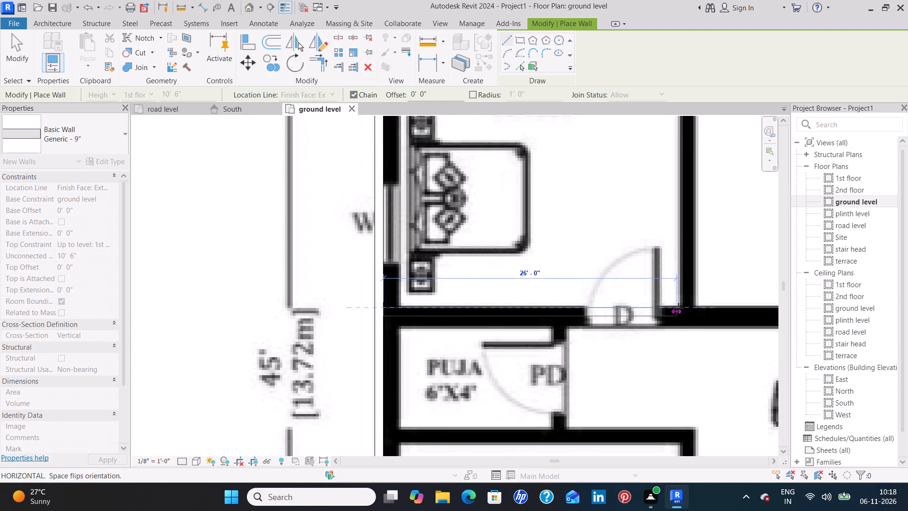
middle_drag(680, 308, 478, 307)
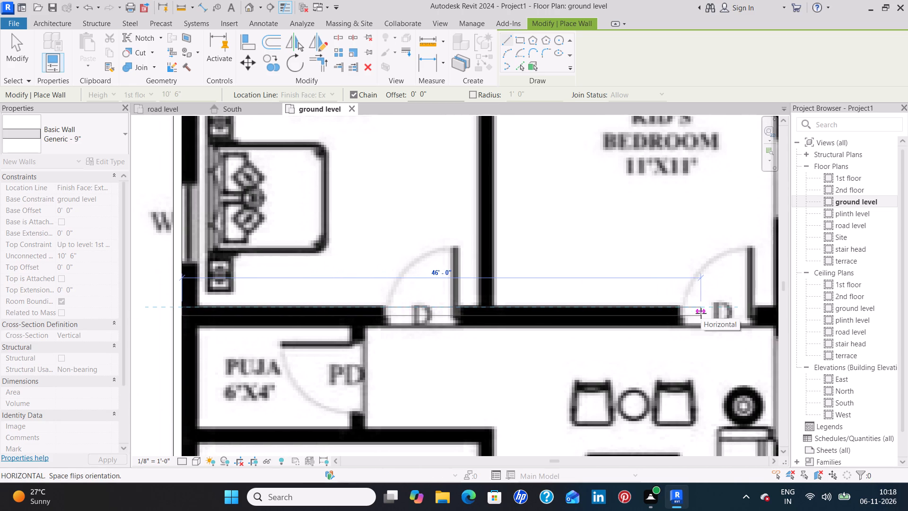
middle_drag(701, 313, 562, 297)
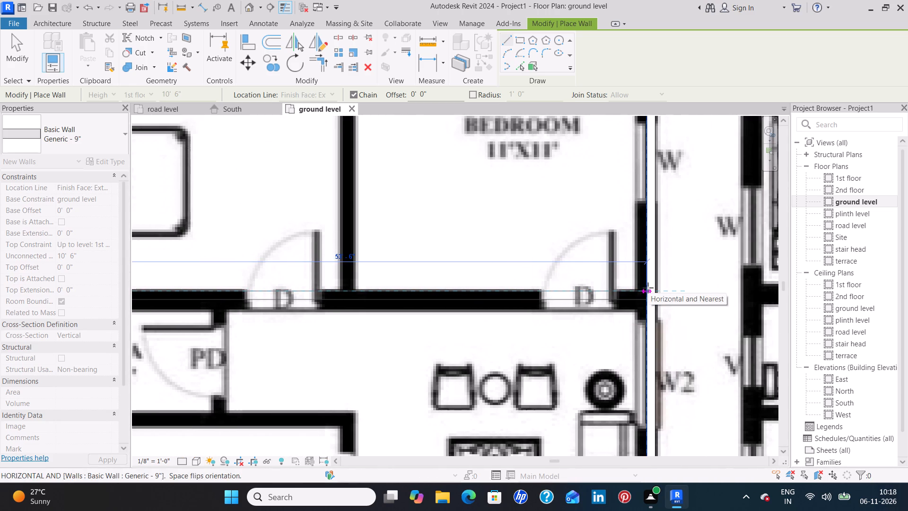
click(648, 288)
key(Escape)
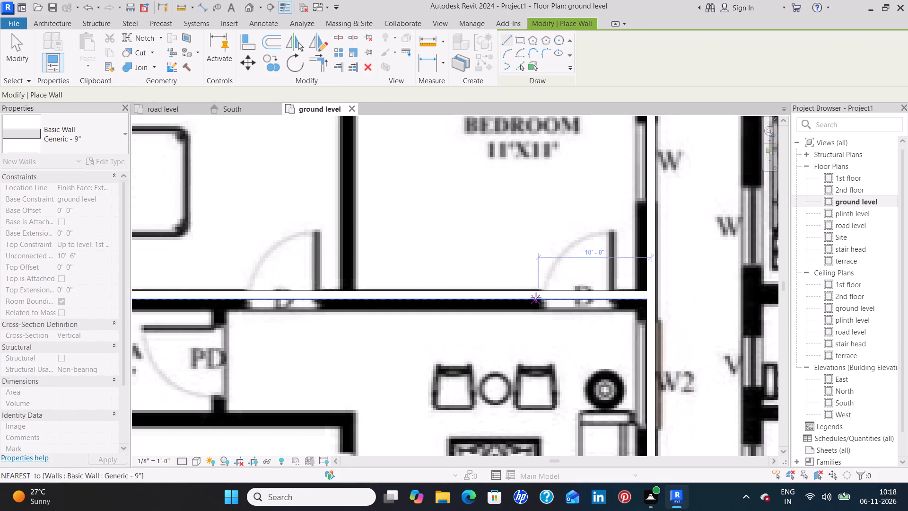
scroll(535, 258, down, 4)
scroll(500, 233, down, 4)
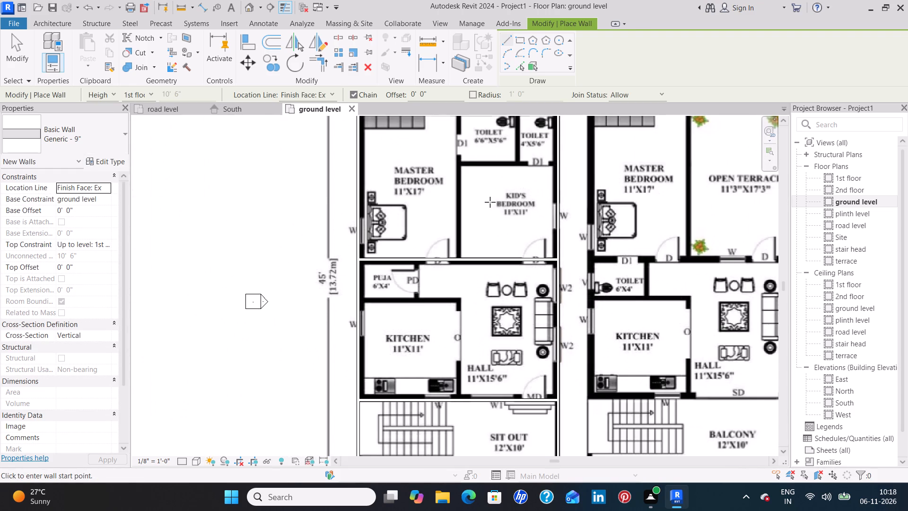
Trace the second plan's 55' 0" rear wall above the master bedroom and open terrace, continuing down the right side to the balcony's lower corner.
middle_drag(488, 212, 480, 248)
scroll(477, 258, down, 1)
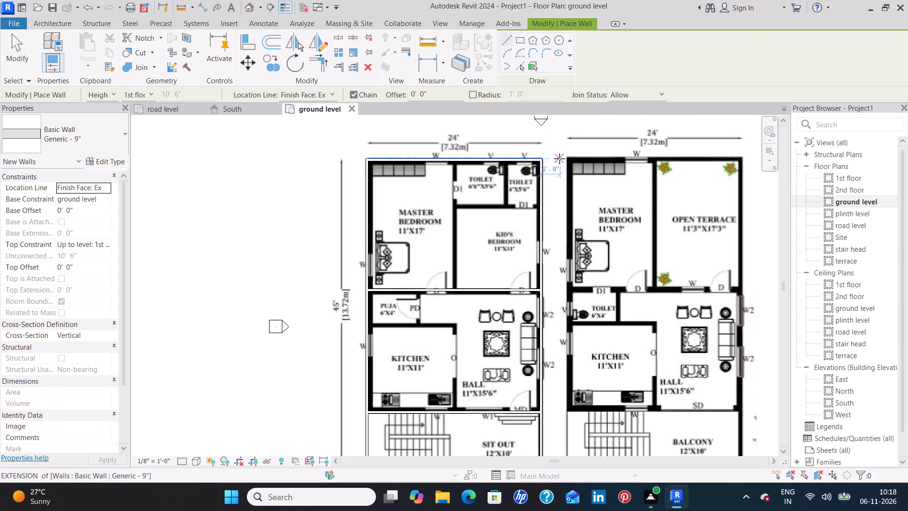
scroll(559, 159, up, 5)
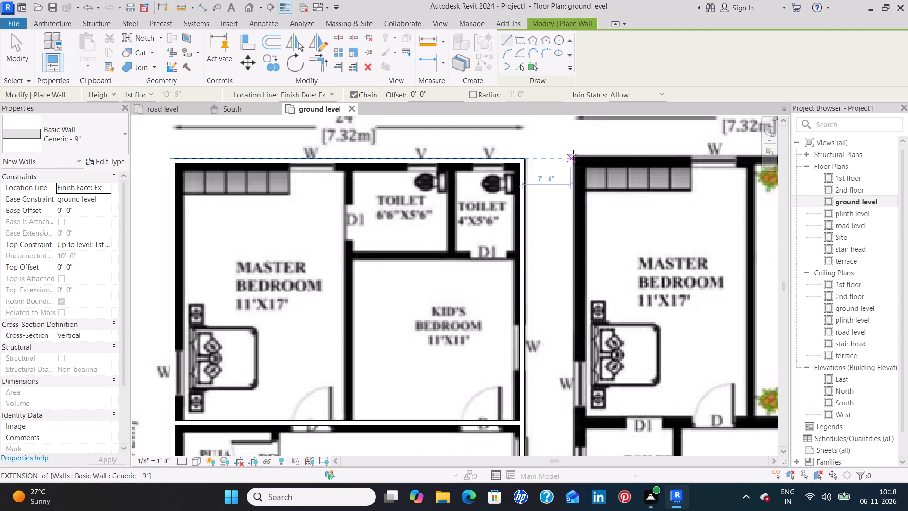
click(575, 157)
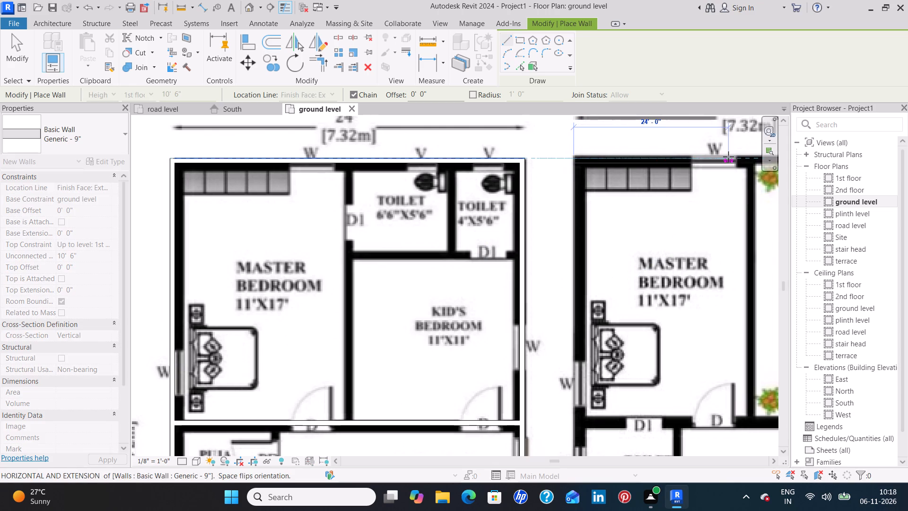
middle_drag(726, 159, 506, 168)
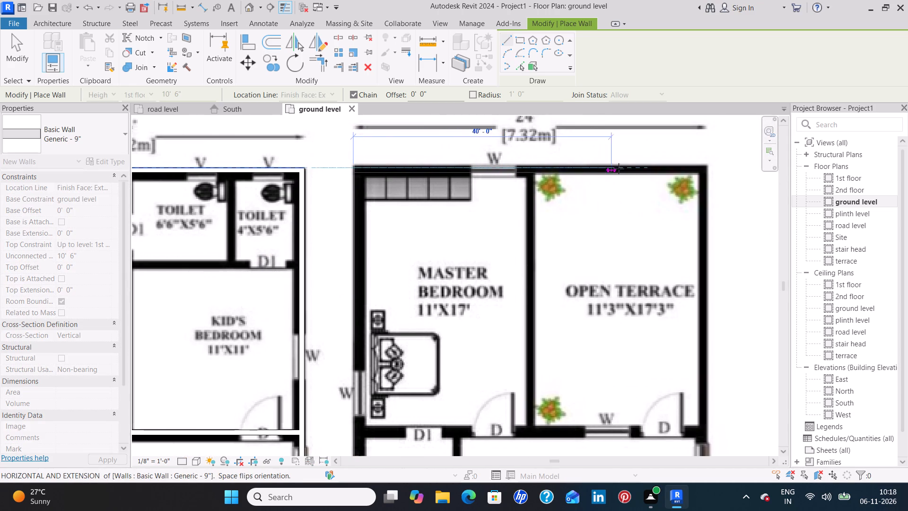
click(709, 165)
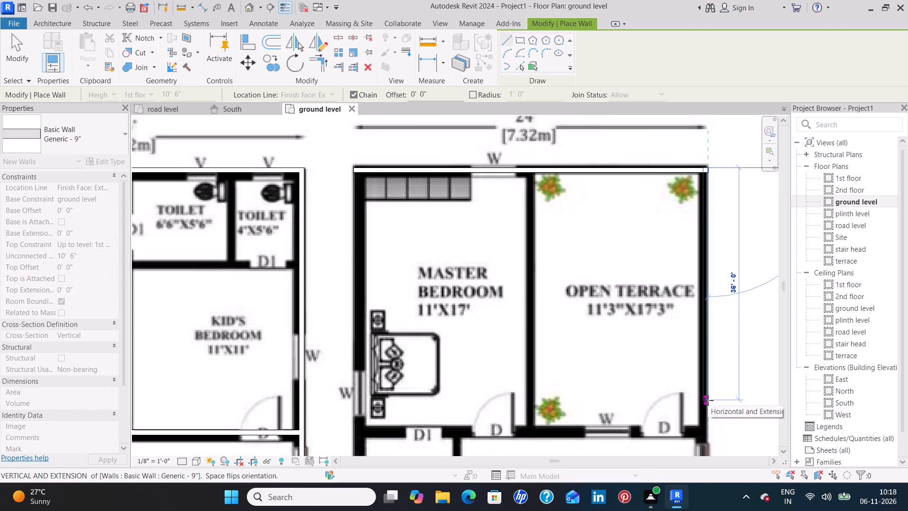
middle_drag(708, 379, 706, 174)
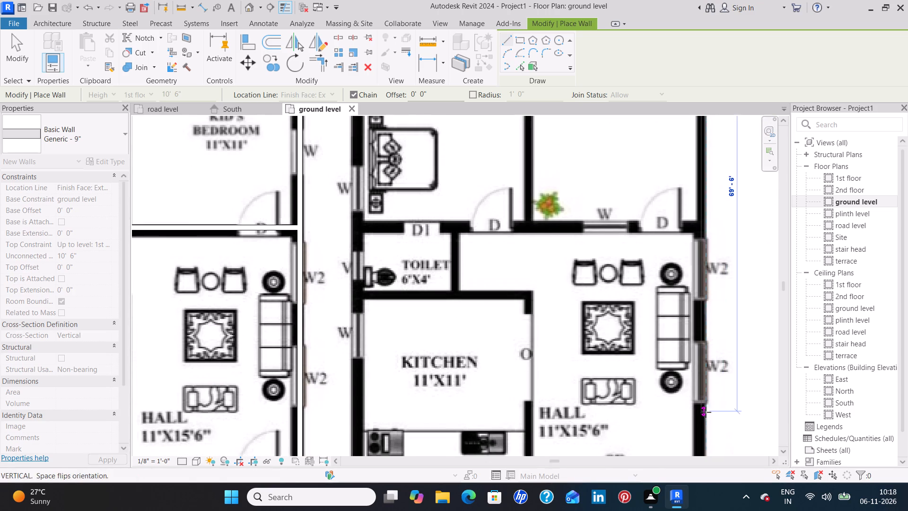
middle_drag(706, 412, 708, 173)
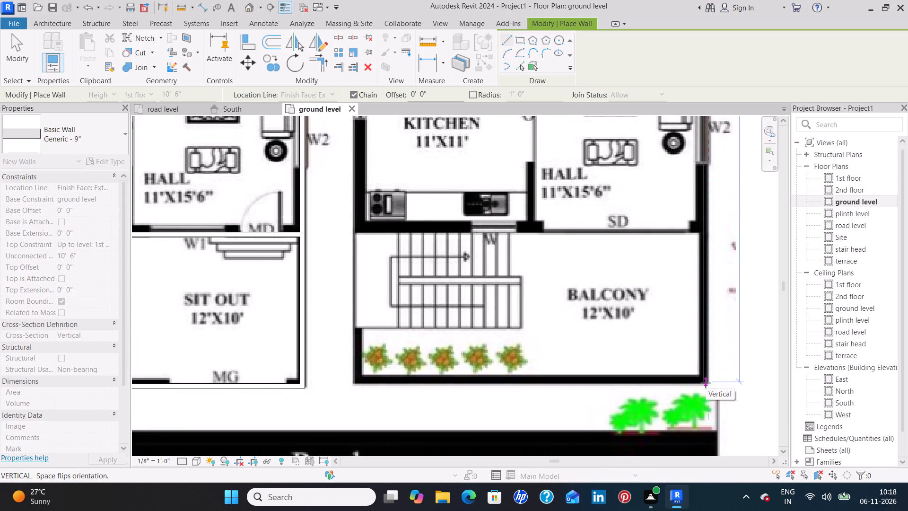
click(706, 384)
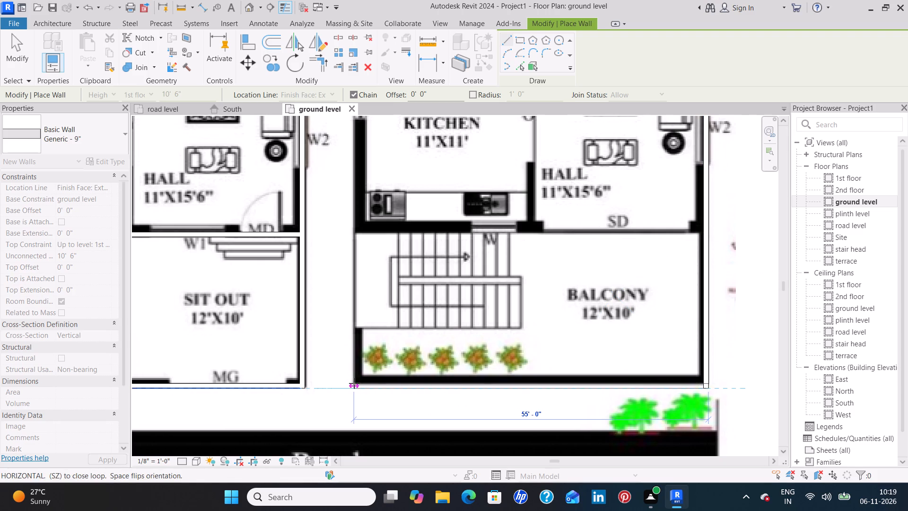
Close the second plan's outline with a front wall below the balcony and a left wall up to the master bedroom's upper corner.
click(353, 384)
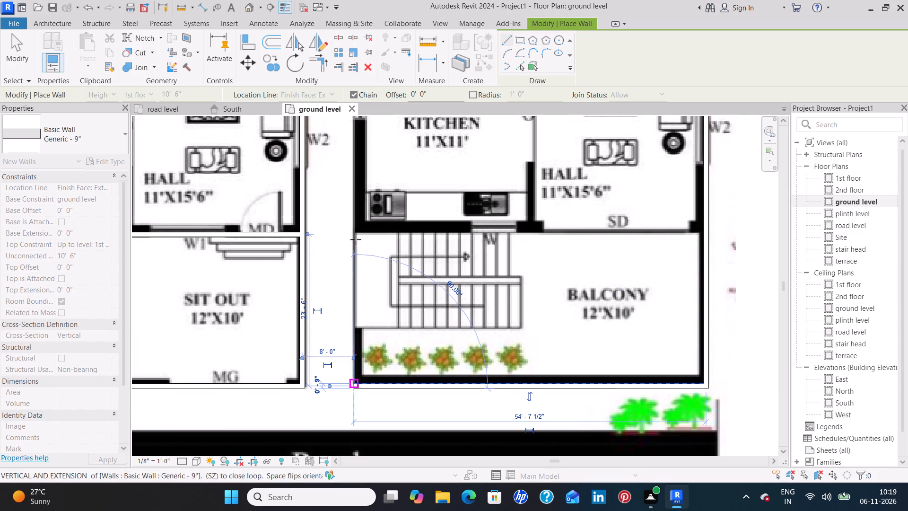
middle_drag(361, 121, 329, 372)
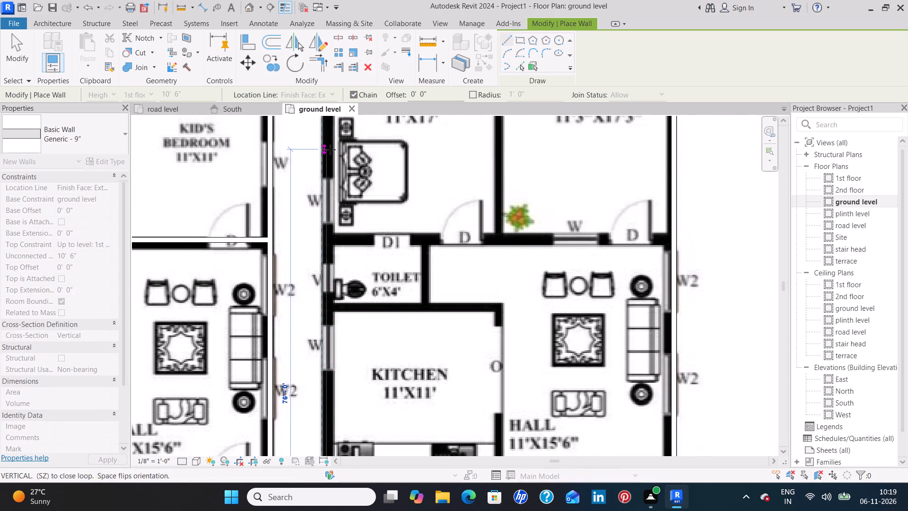
middle_drag(330, 150, 315, 276)
middle_drag(310, 148, 301, 300)
click(299, 255)
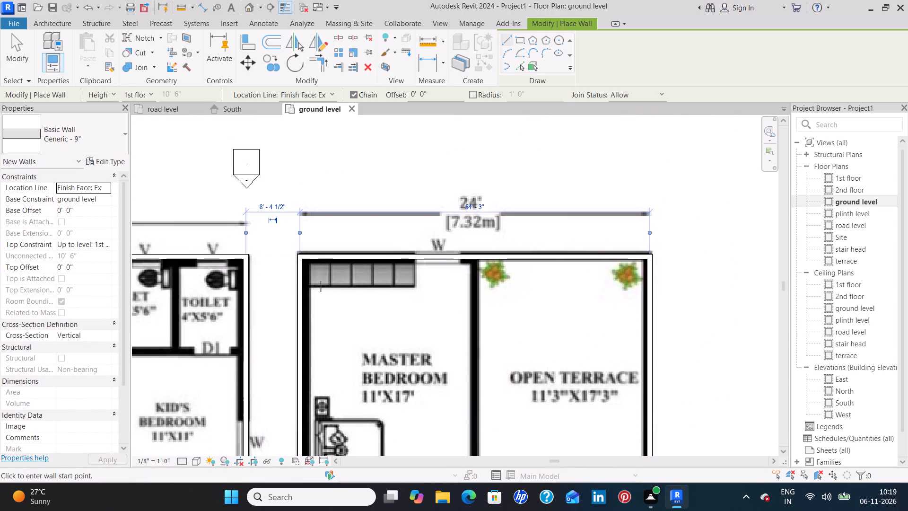
Draw the second plan's horizontal 9" wall below the master bedroom and open terrace, from the left exterior wall to the right one.
scroll(503, 402, down, 4)
middle_drag(503, 399, 514, 306)
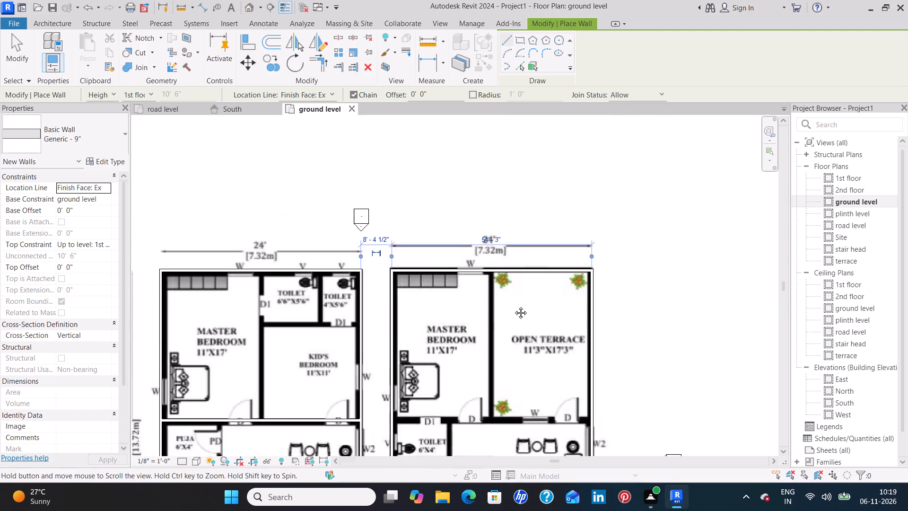
middle_drag(514, 306, 528, 202)
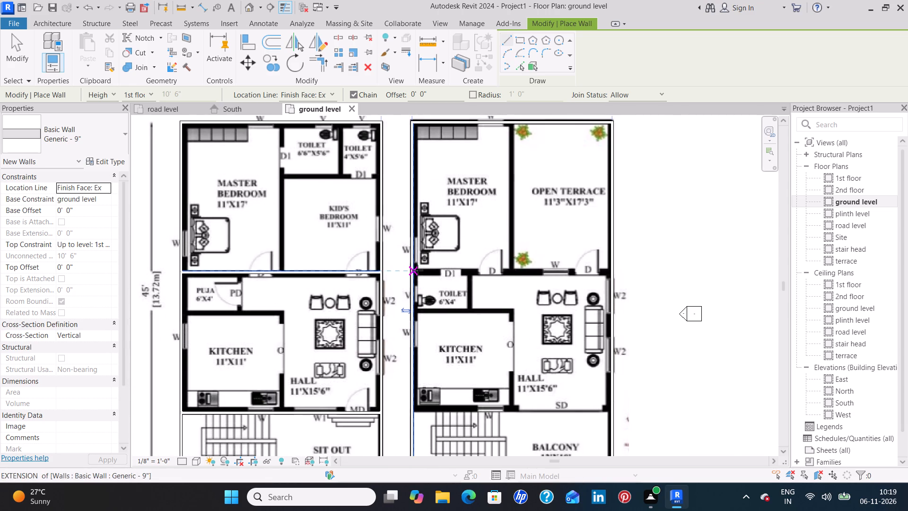
scroll(418, 269, up, 8)
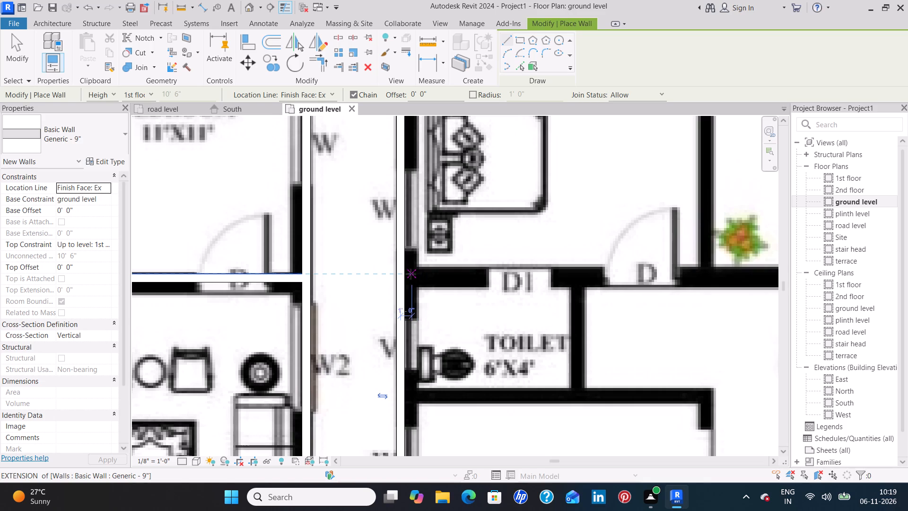
click(409, 274)
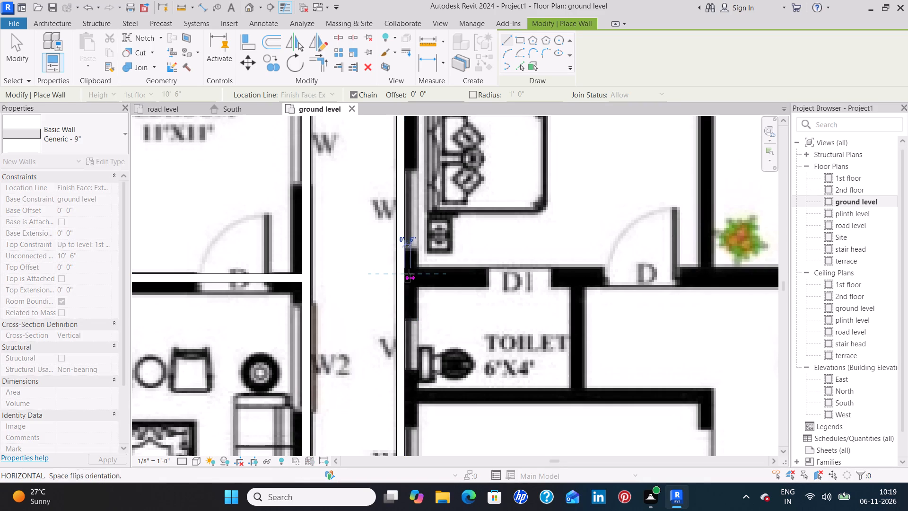
middle_drag(685, 274, 684, 274)
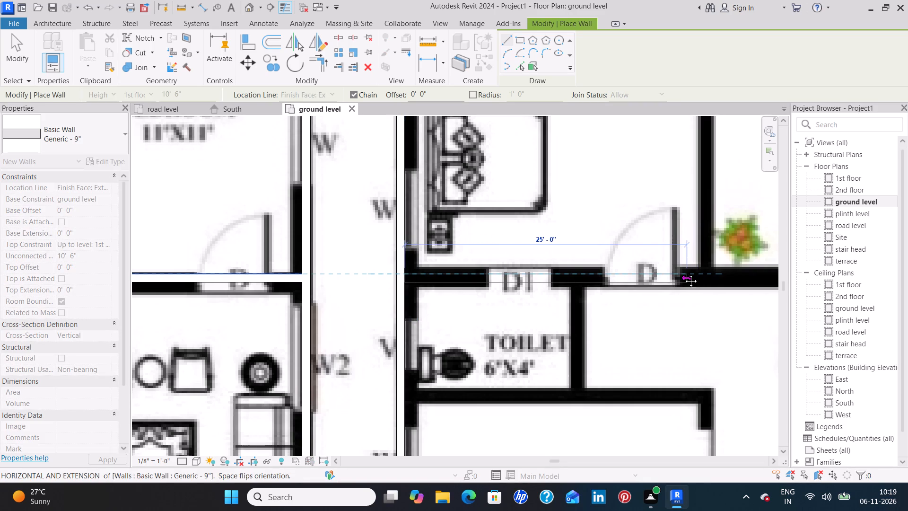
middle_drag(684, 274, 448, 274)
middle_drag(683, 278, 538, 279)
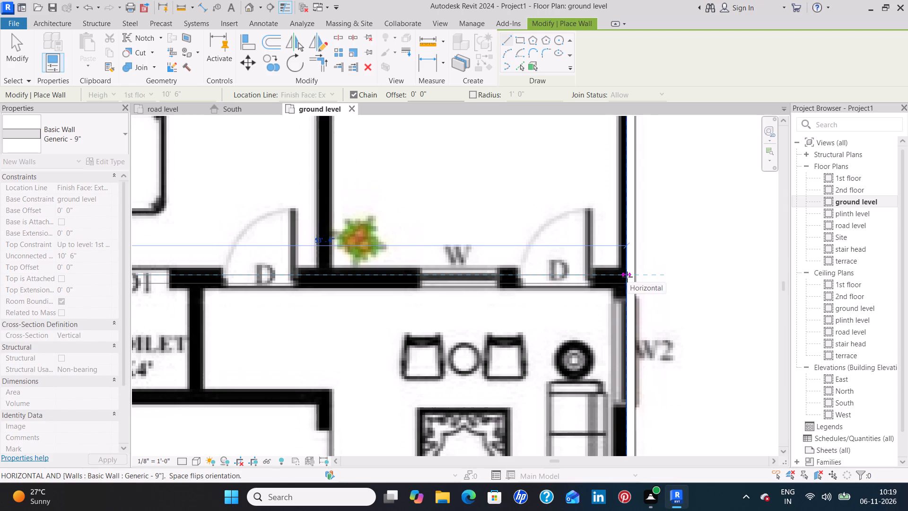
click(629, 277)
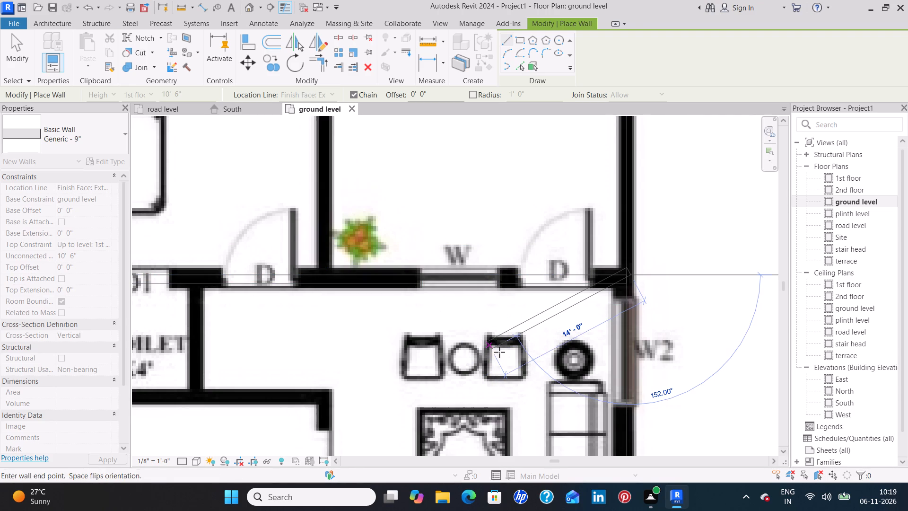
key(Escape)
Draw a vertical Generic - 6" wall in the first plan, from the rear wall down between the master bedroom and the kid's bedroom.
scroll(510, 243, down, 7)
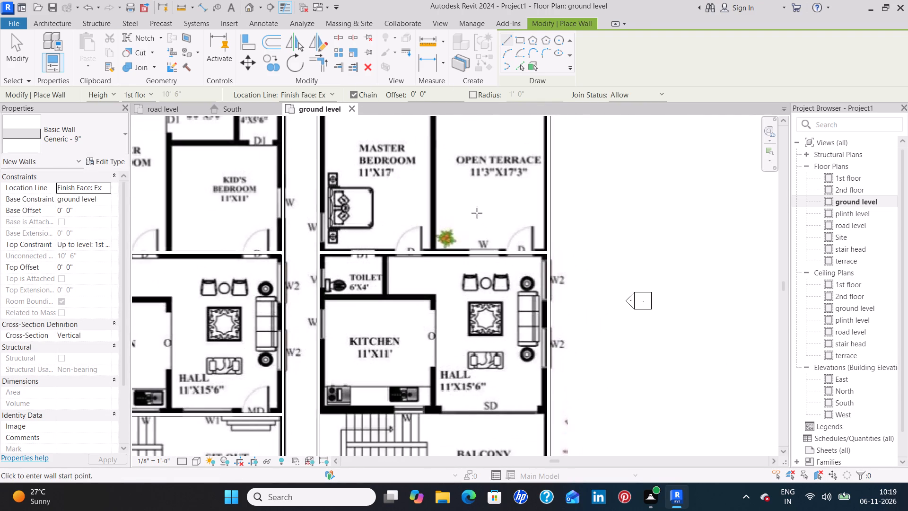
scroll(474, 203, down, 3)
middle_drag(478, 208, 516, 255)
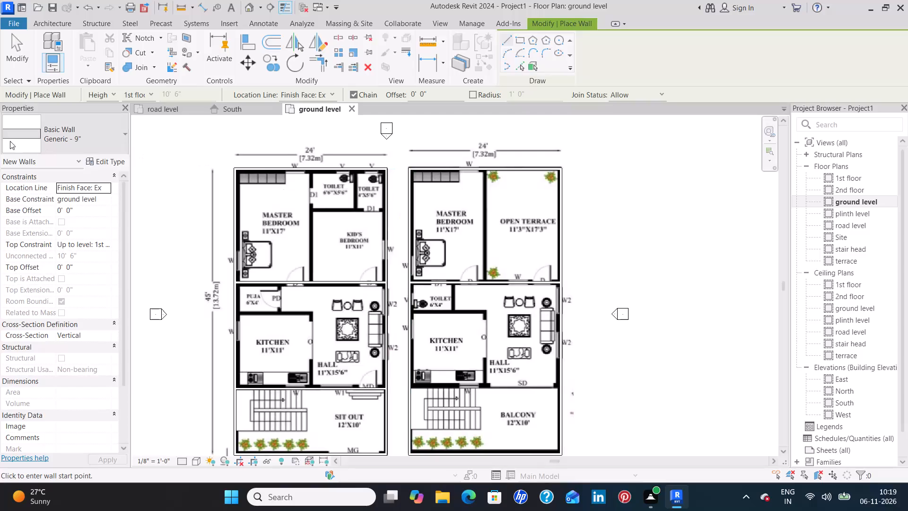
click(76, 132)
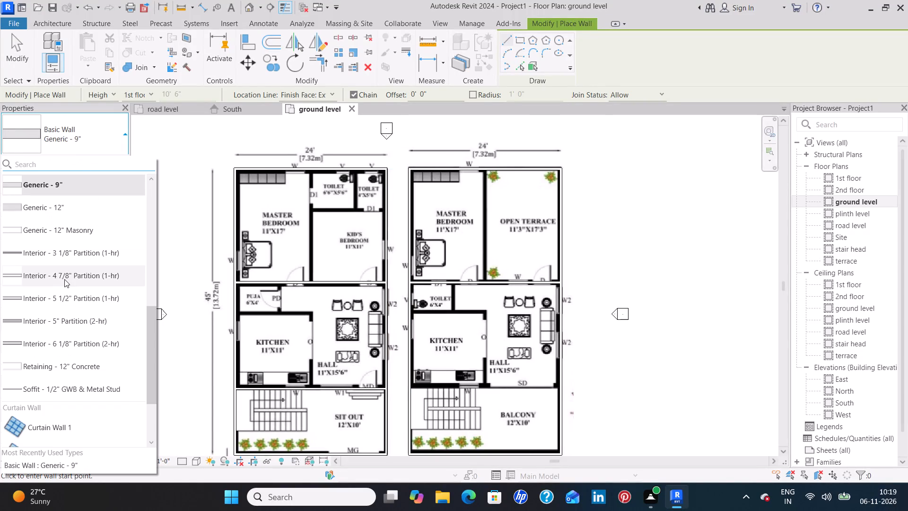
scroll(58, 299, up, 2)
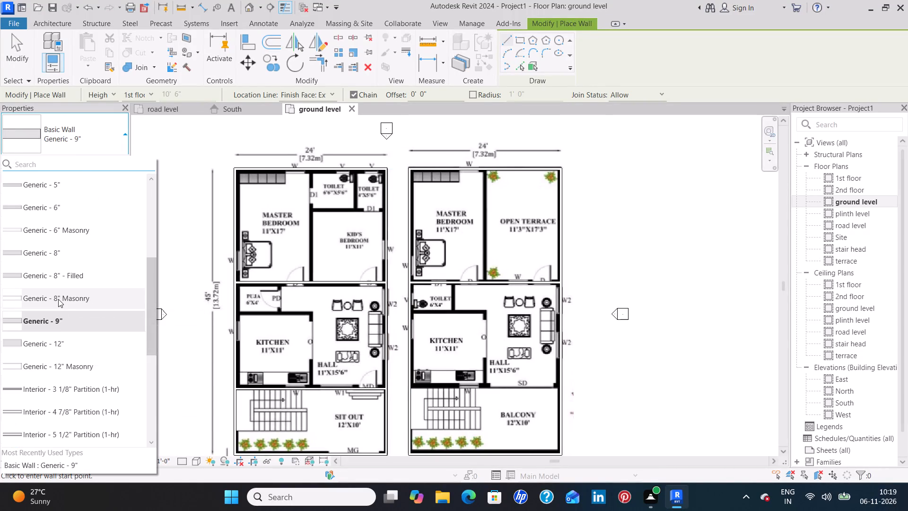
click(70, 209)
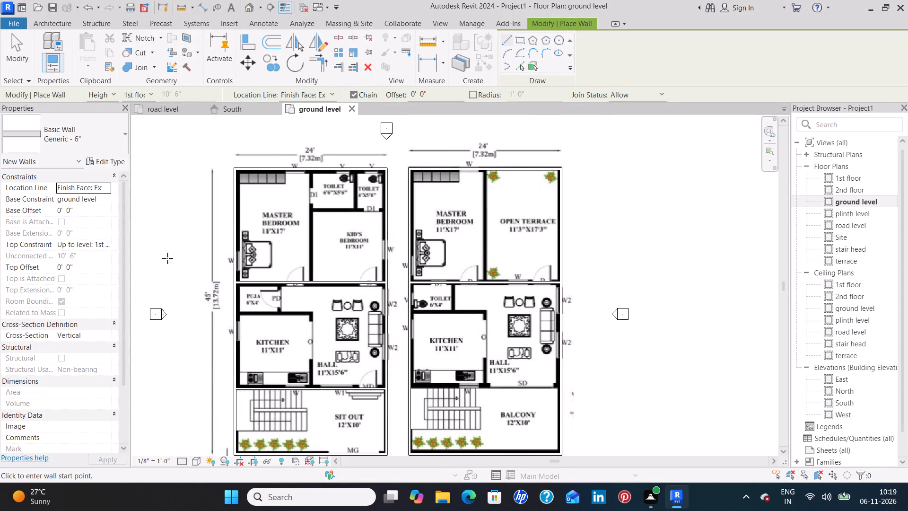
scroll(308, 173, up, 8)
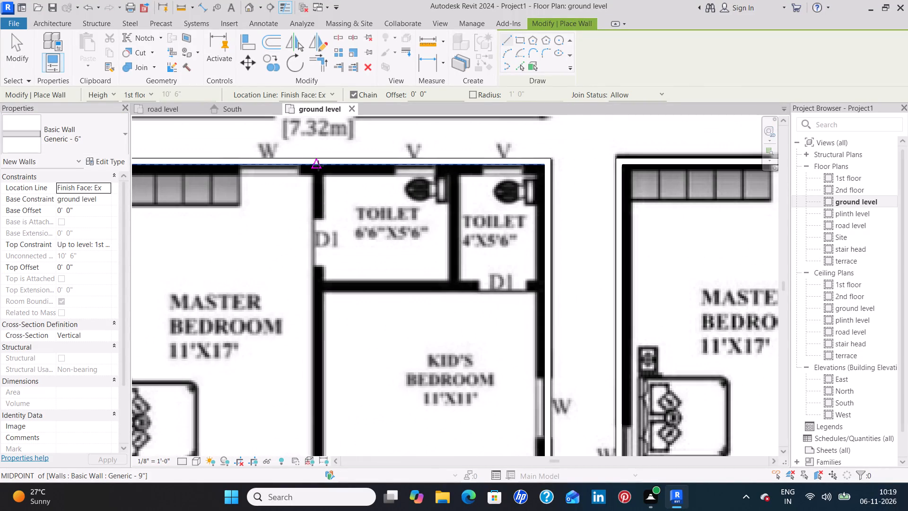
click(318, 166)
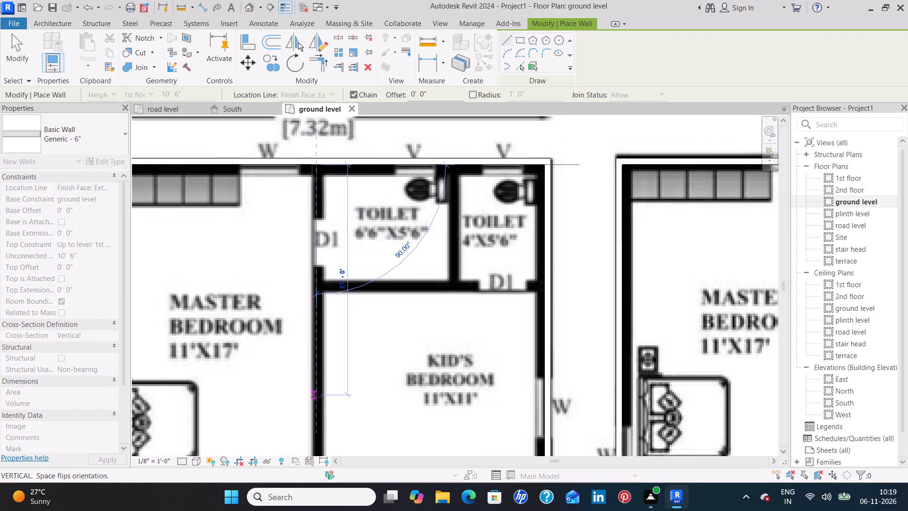
middle_drag(316, 397, 345, 178)
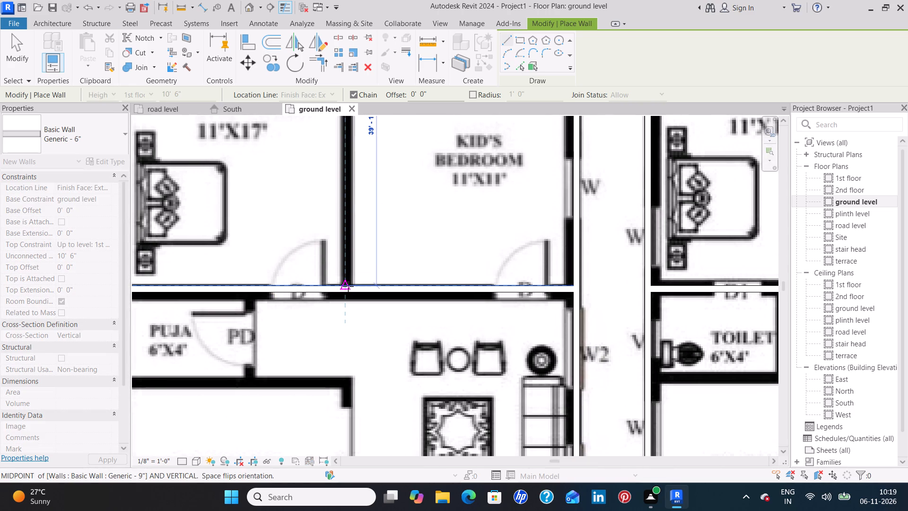
click(348, 286)
key(Escape)
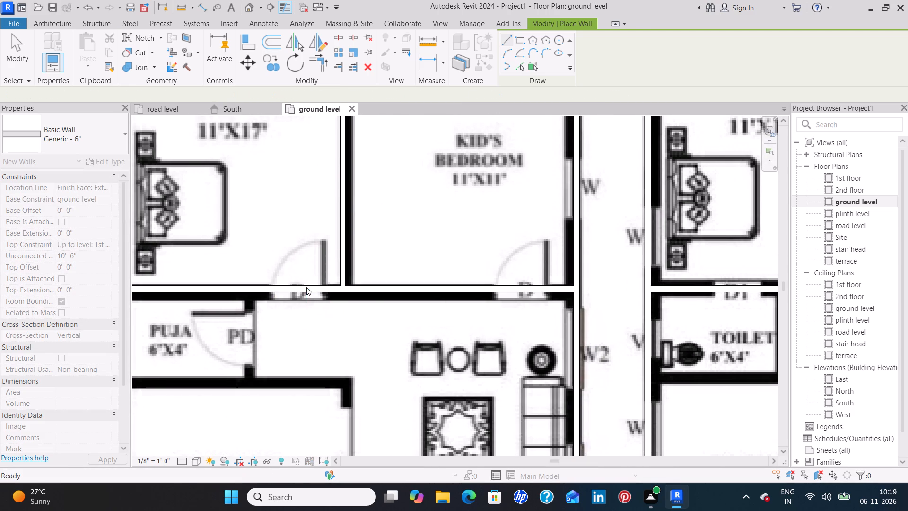
Draw a 26' 9" horizontal 6" wall between the toilets and the kid's bedroom, ending at the right exterior wall.
scroll(396, 207, down, 4)
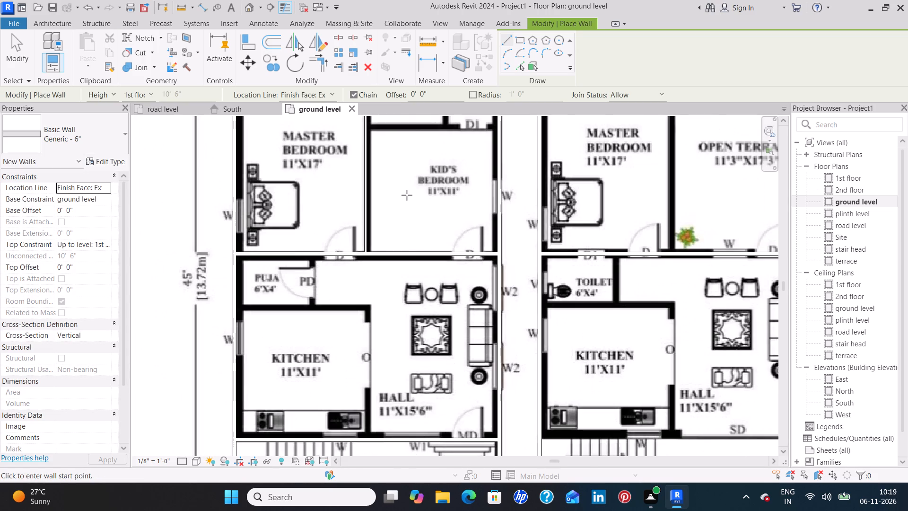
middle_drag(407, 195, 384, 308)
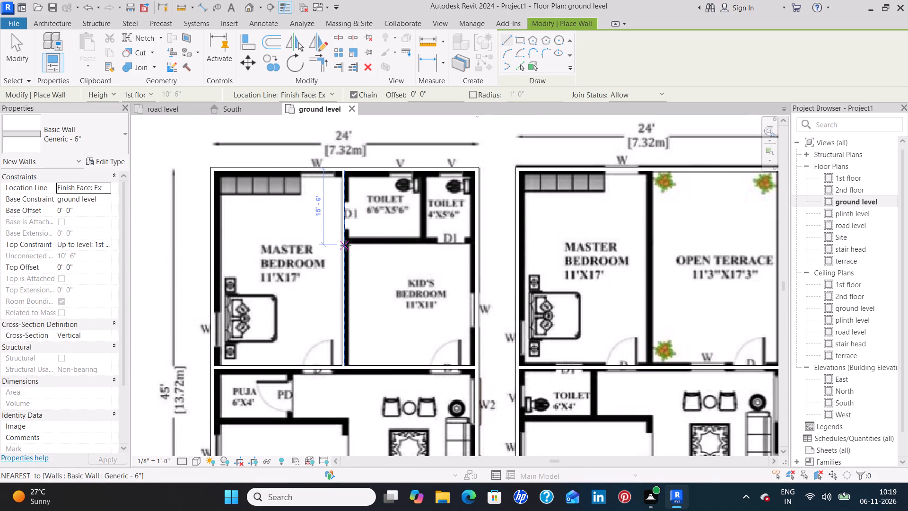
scroll(346, 246, up, 6)
click(342, 230)
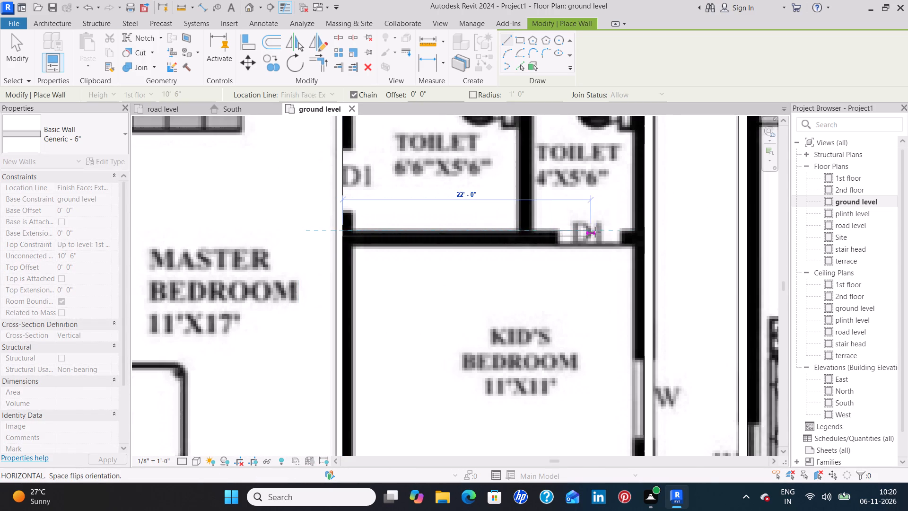
click(644, 231)
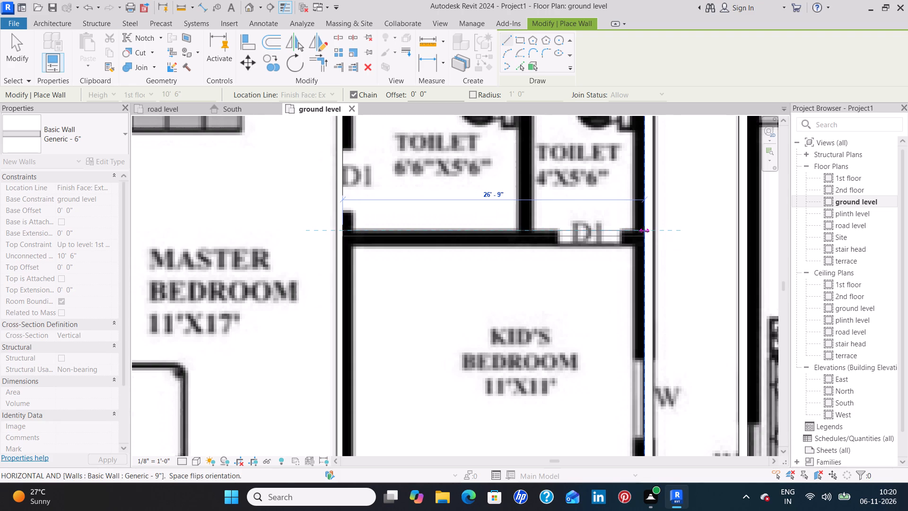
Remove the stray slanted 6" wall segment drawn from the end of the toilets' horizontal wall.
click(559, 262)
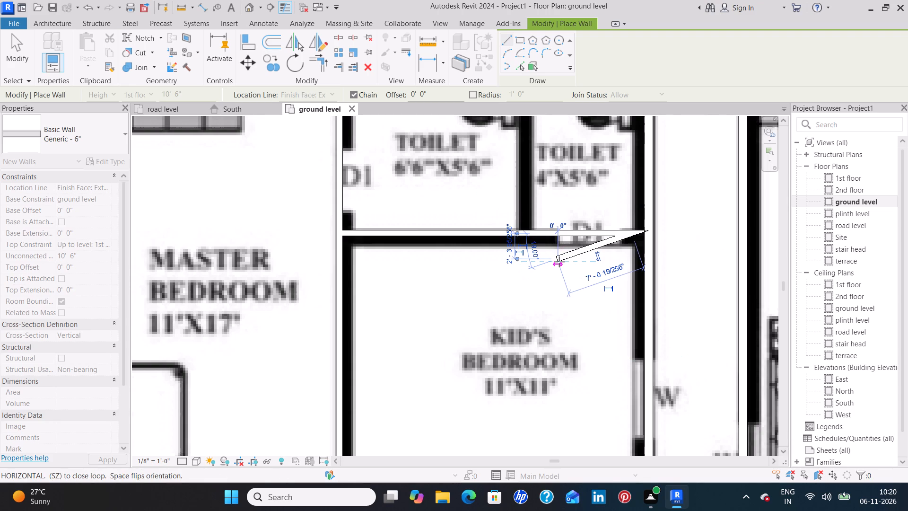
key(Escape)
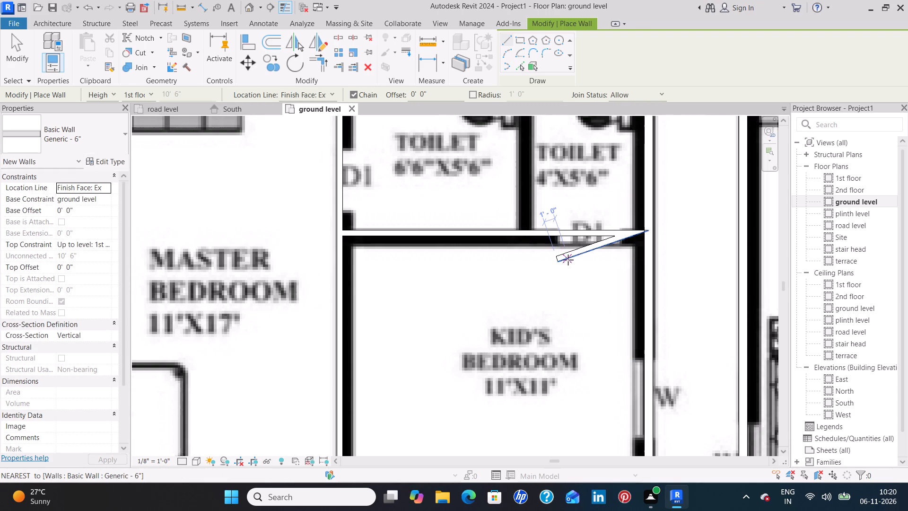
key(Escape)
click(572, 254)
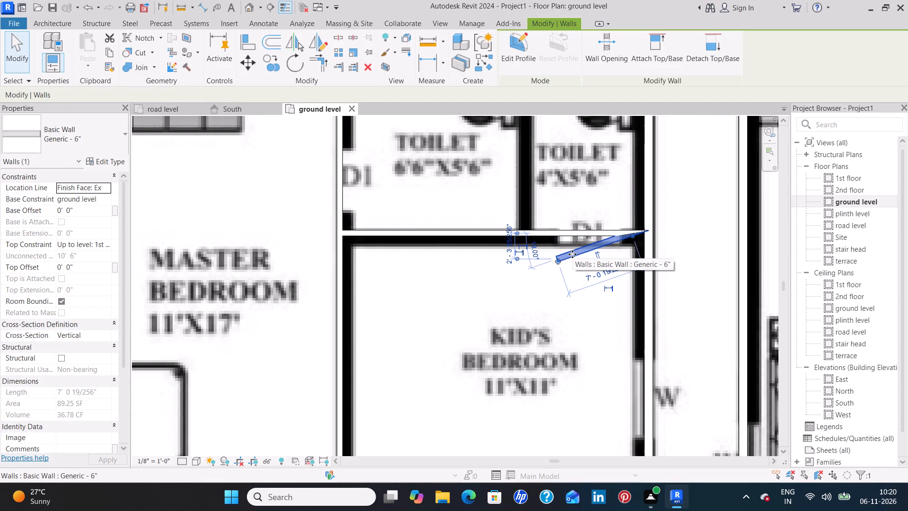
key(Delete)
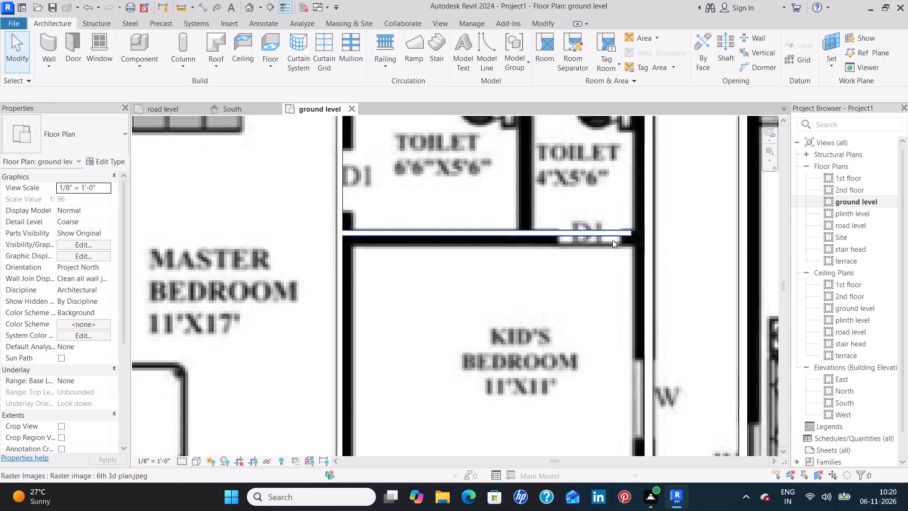
Delete the first plan's horizontal 6" wall between the toilets and the kid's bedroom.
click(621, 234)
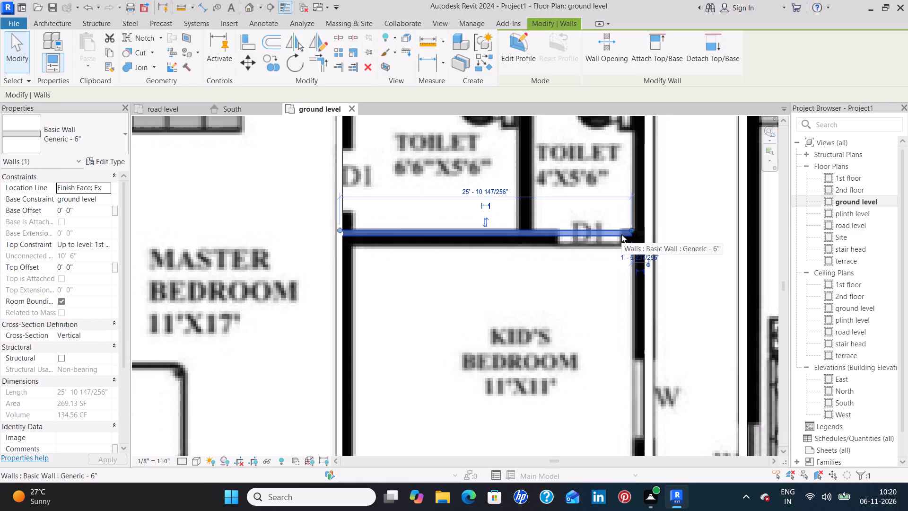
key(Delete)
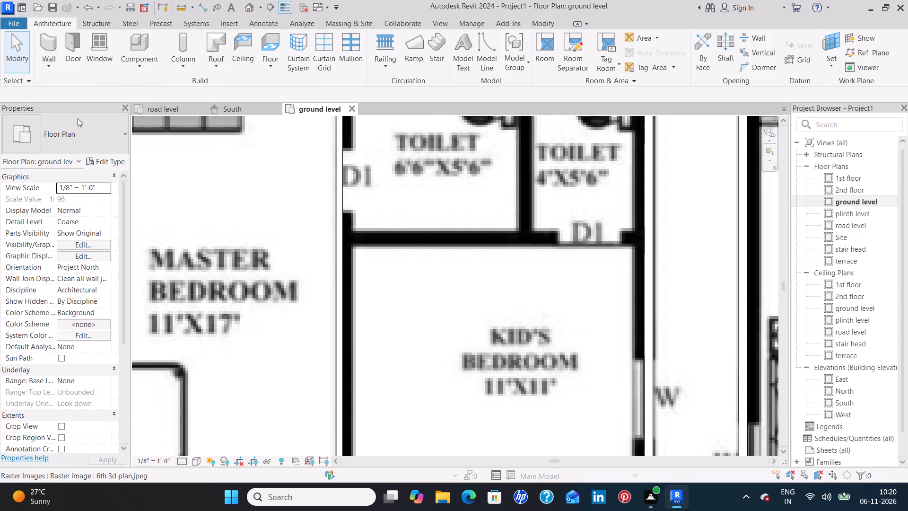
Redraw the horizontal 6" wall between the toilets and the kid's bedroom about 27' 4" long, and nudge it slightly toward the toilets.
click(45, 41)
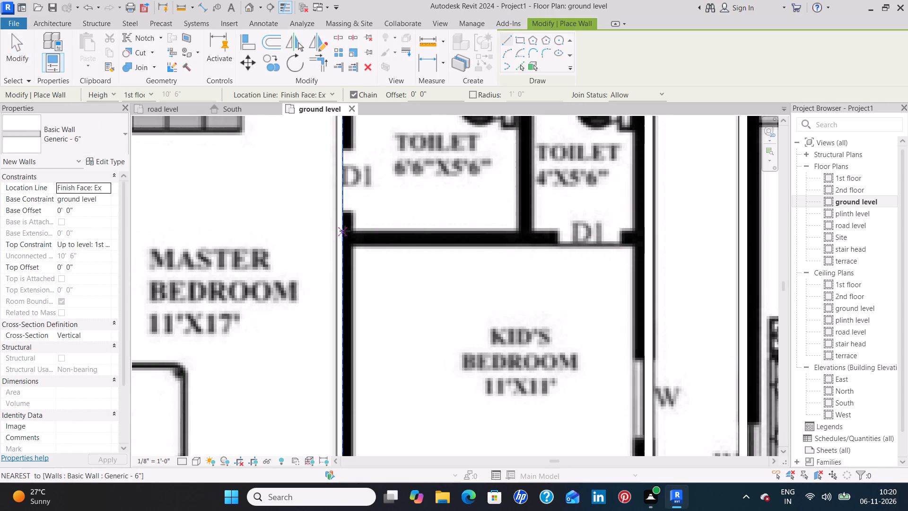
click(345, 235)
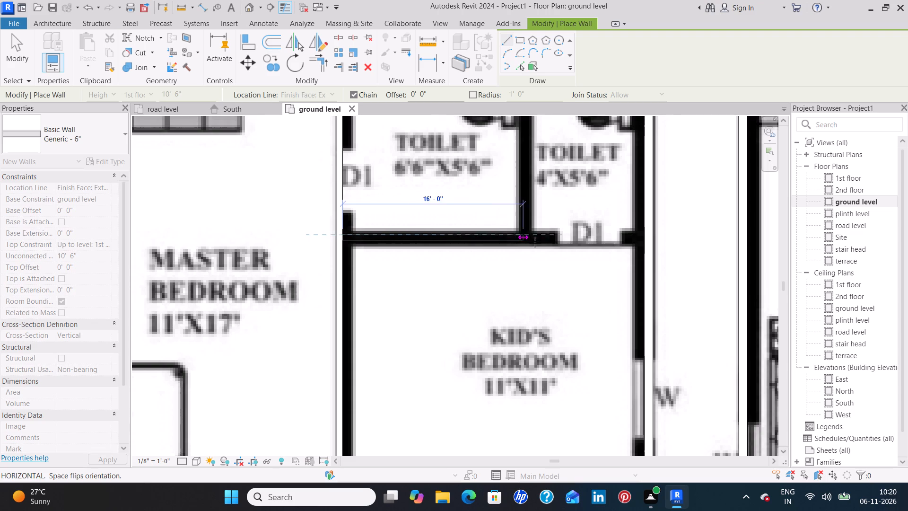
click(646, 238)
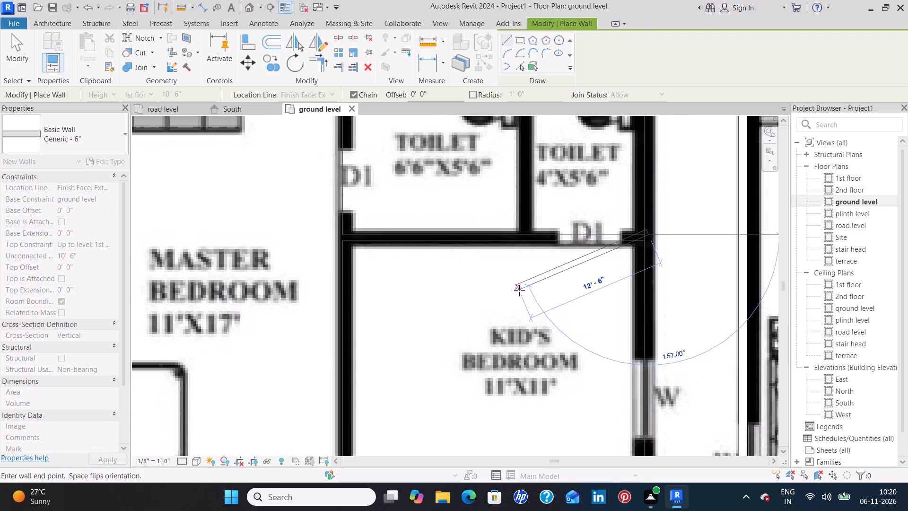
key(Escape)
key(Escape)
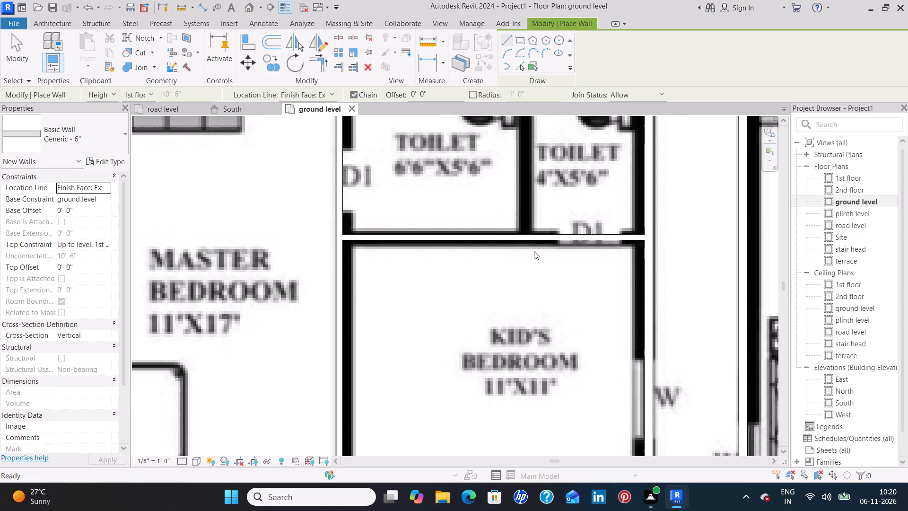
click(530, 238)
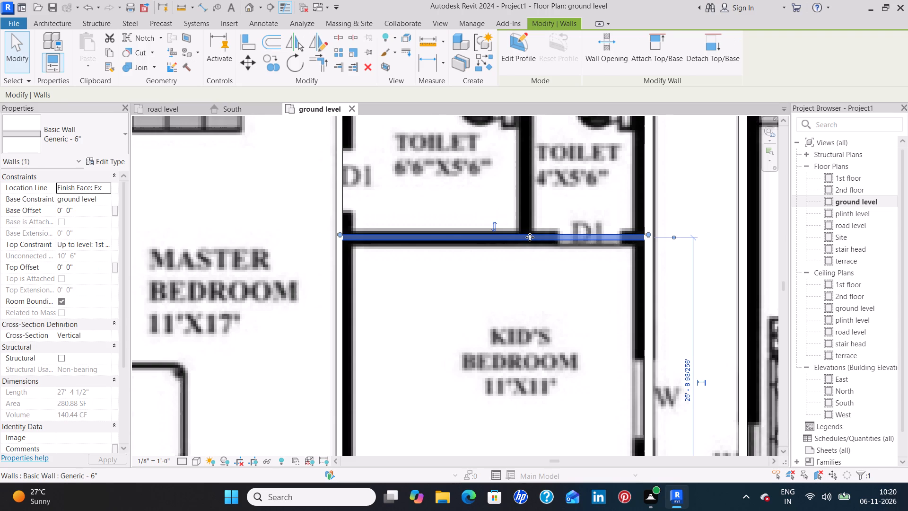
key(Up)
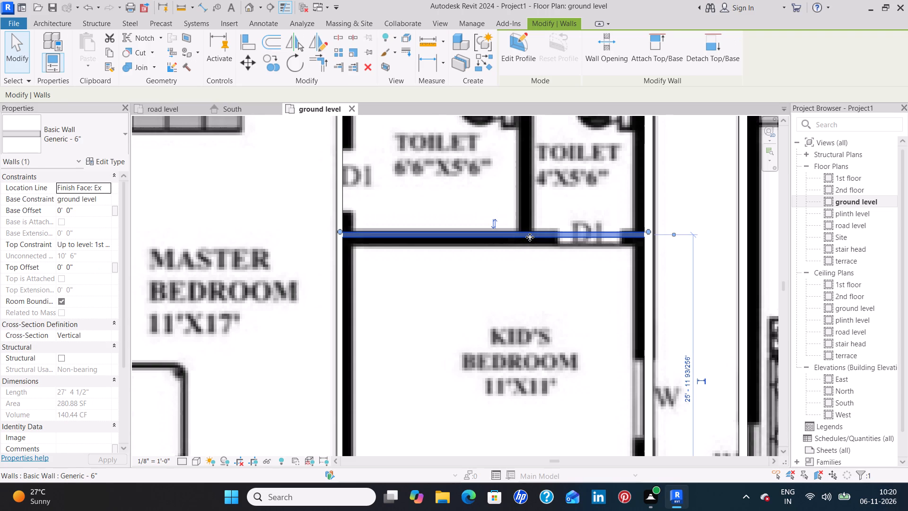
click(450, 211)
Draw a vertical Generic - 6" wall between the first plan's two toilets, from the rear wall to the horizontal partition.
scroll(452, 195, down, 2)
middle_drag(446, 173, 429, 245)
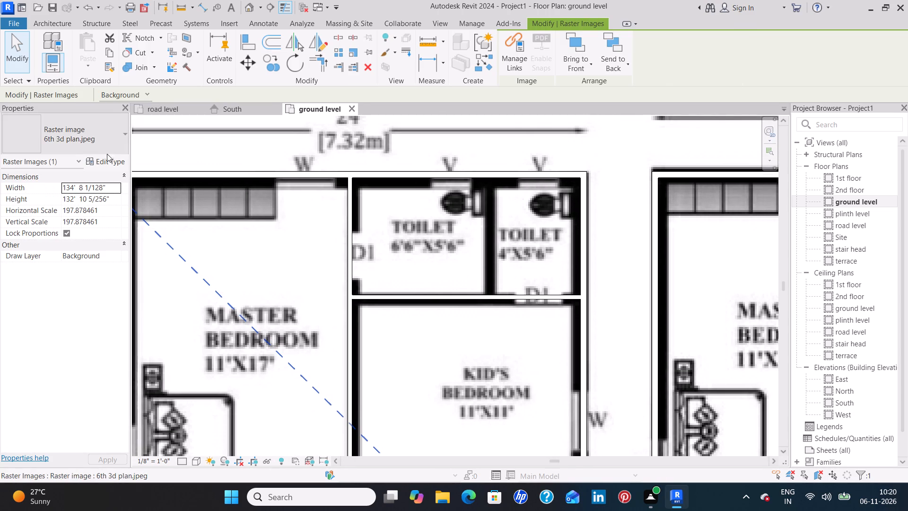
click(64, 25)
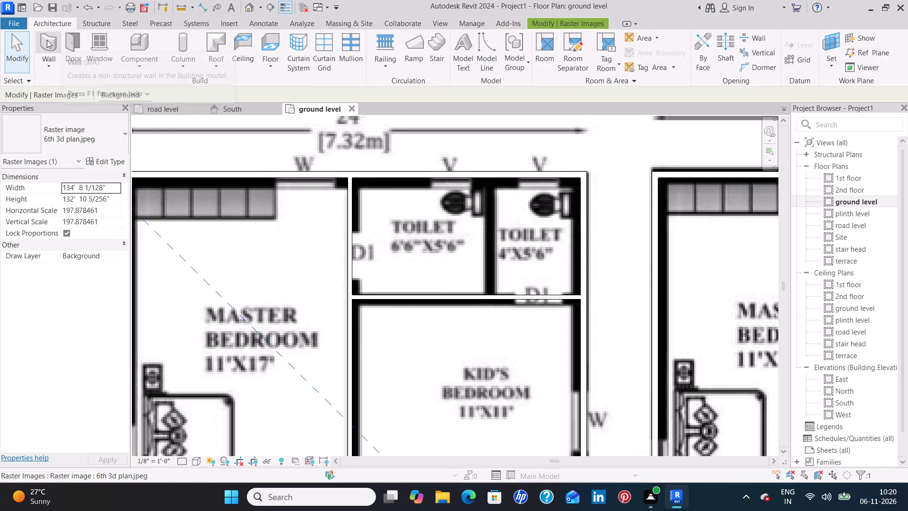
click(47, 40)
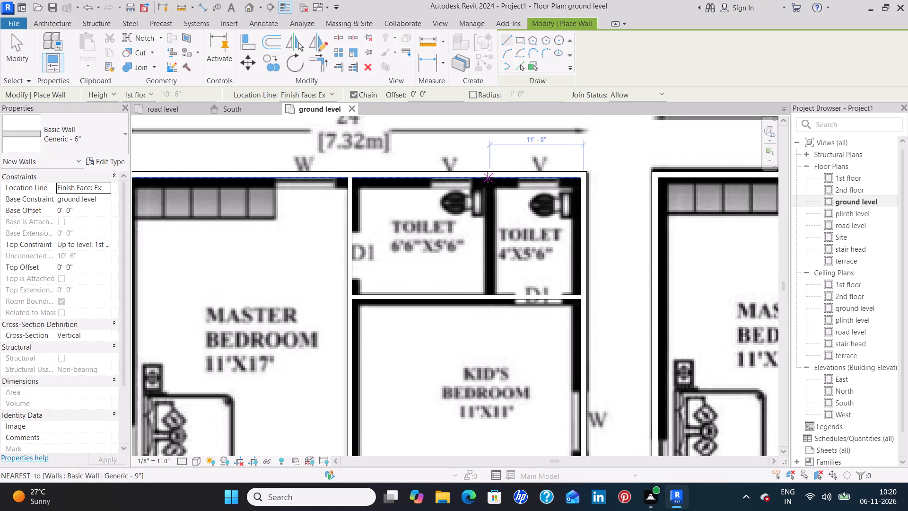
click(491, 178)
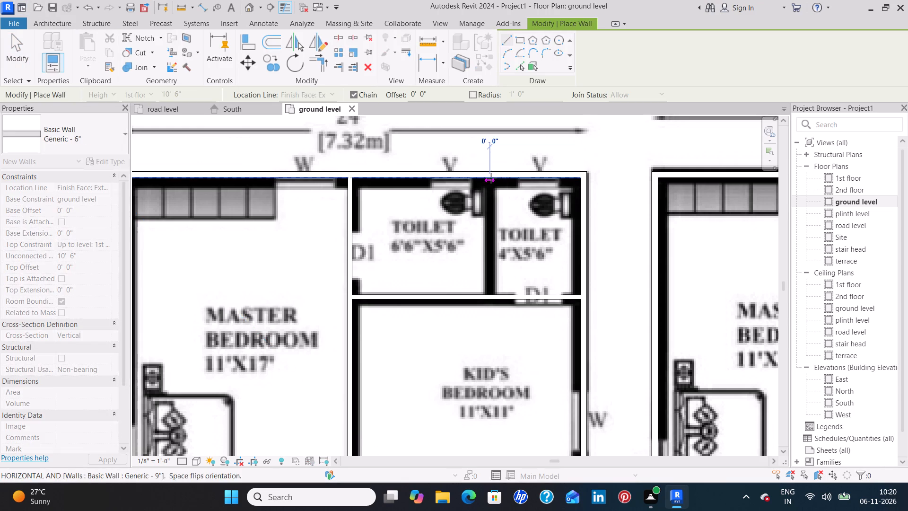
click(488, 298)
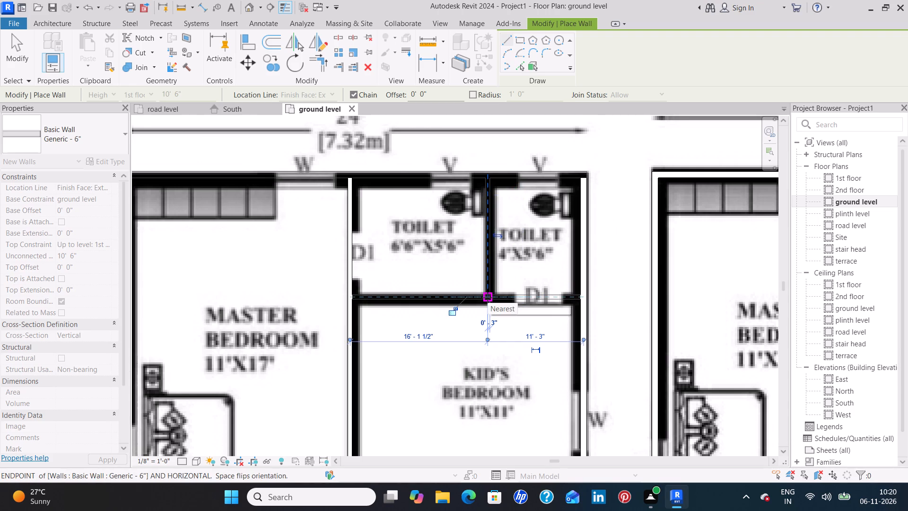
key(Escape)
Draw the first plan's kitchen walls in 6": along the puja side from the left exterior wall, and down the hall side to the front wall.
scroll(444, 347, down, 4)
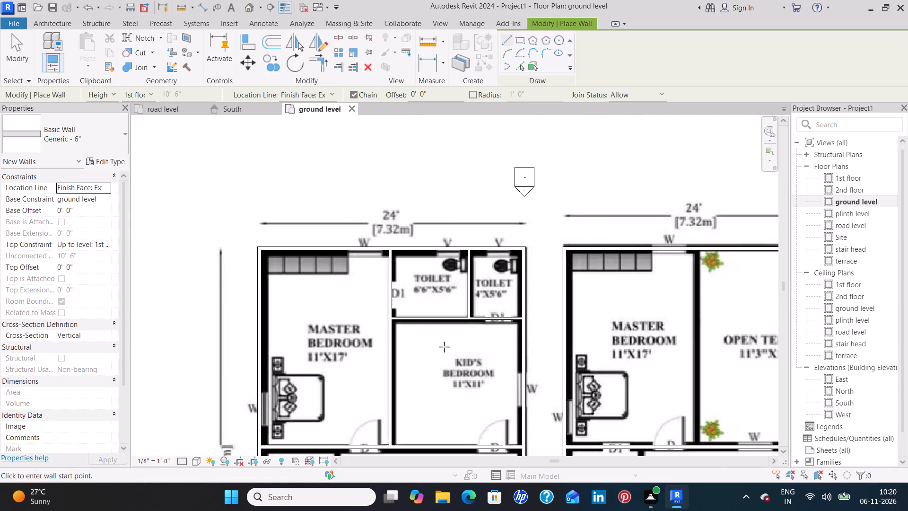
middle_drag(432, 376, 440, 242)
scroll(441, 238, down, 1)
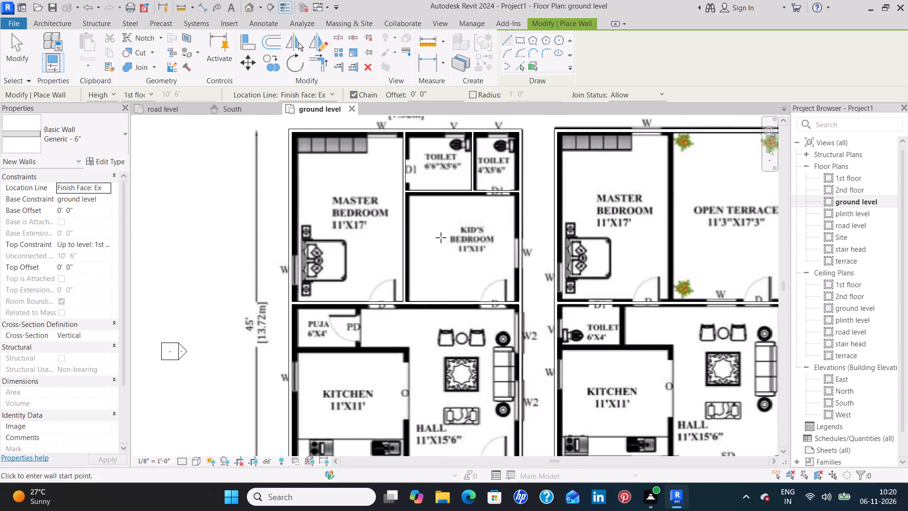
middle_drag(421, 361, 430, 260)
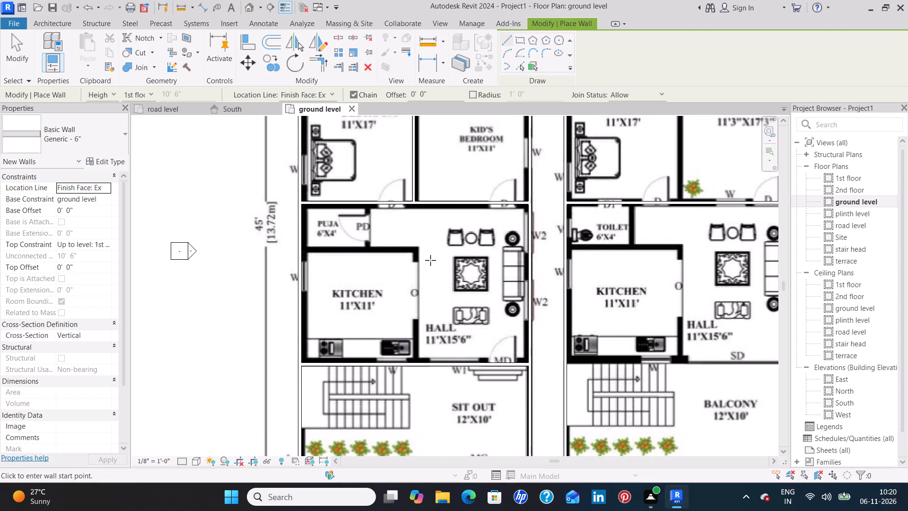
scroll(297, 260, up, 3)
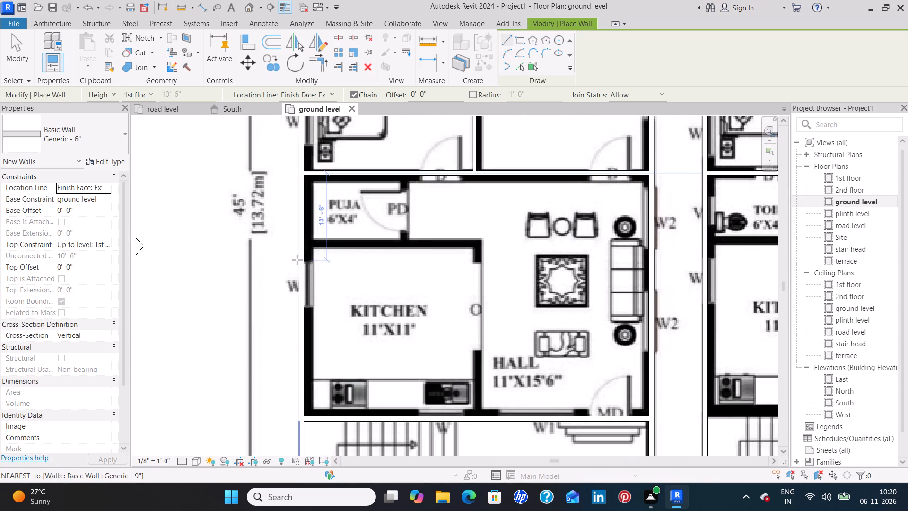
scroll(297, 258, up, 3)
click(306, 231)
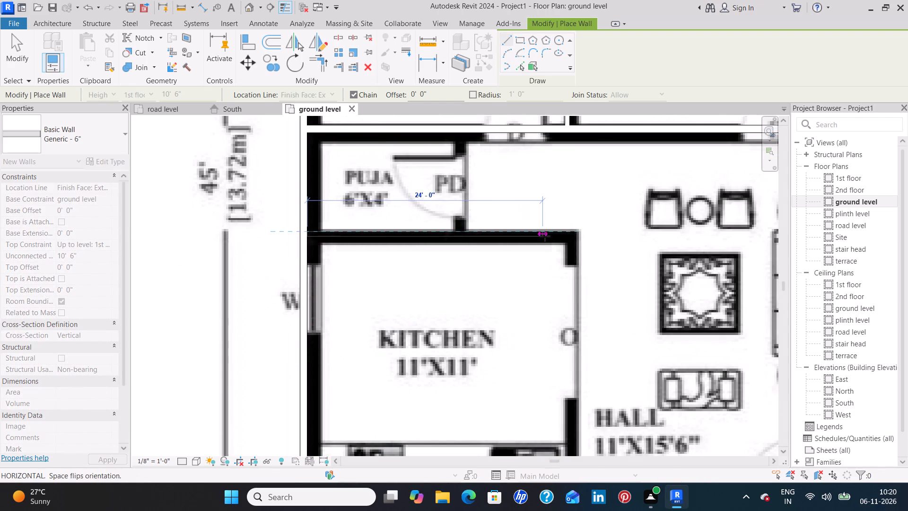
click(579, 233)
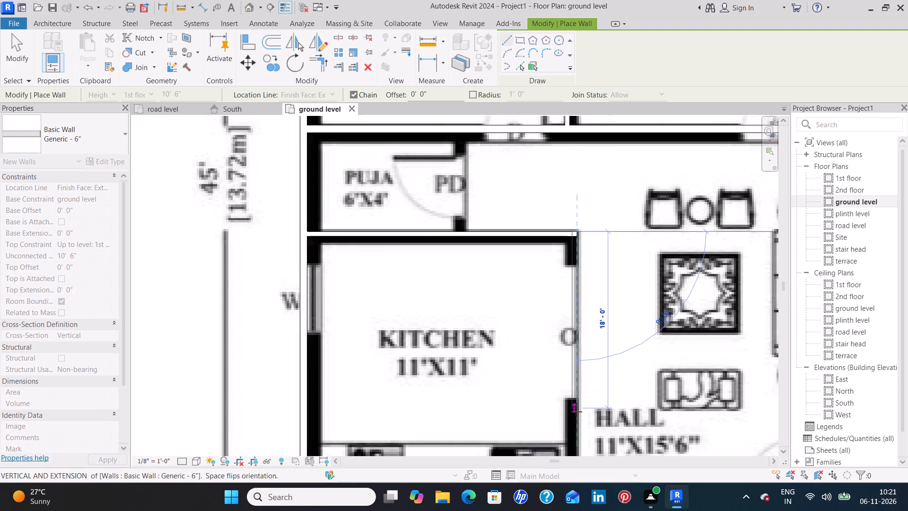
middle_drag(580, 444, 579, 314)
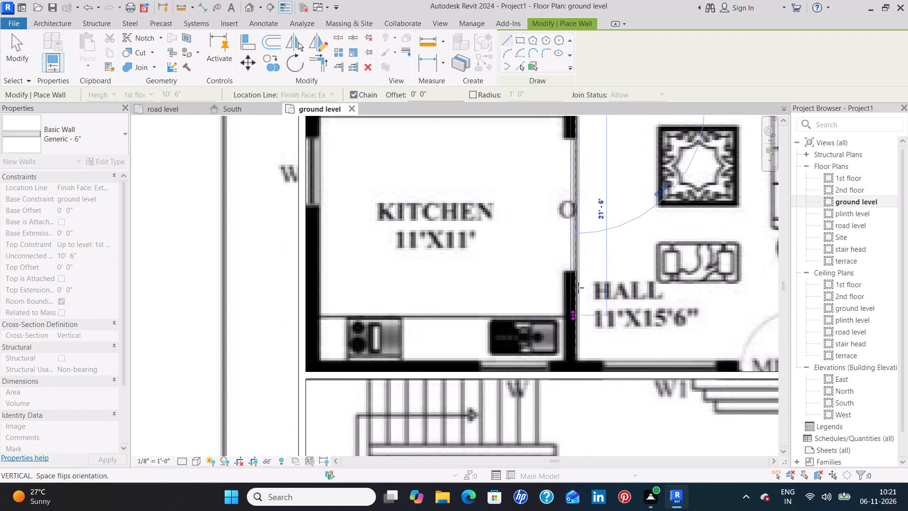
click(575, 370)
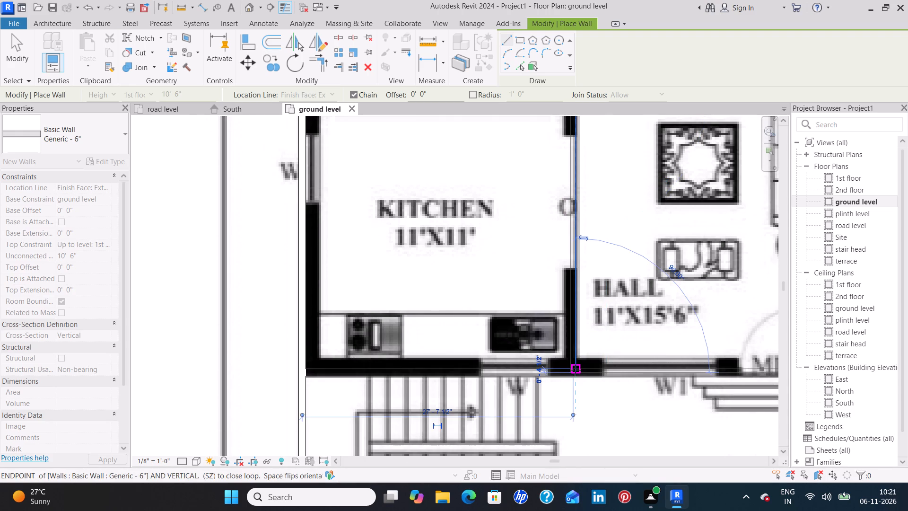
key(Escape)
Draw a vertical 6" wall about 39' 11" long between the second plan's master bedroom and open terrace, from the rear wall to the cross wall.
scroll(628, 334, down, 3)
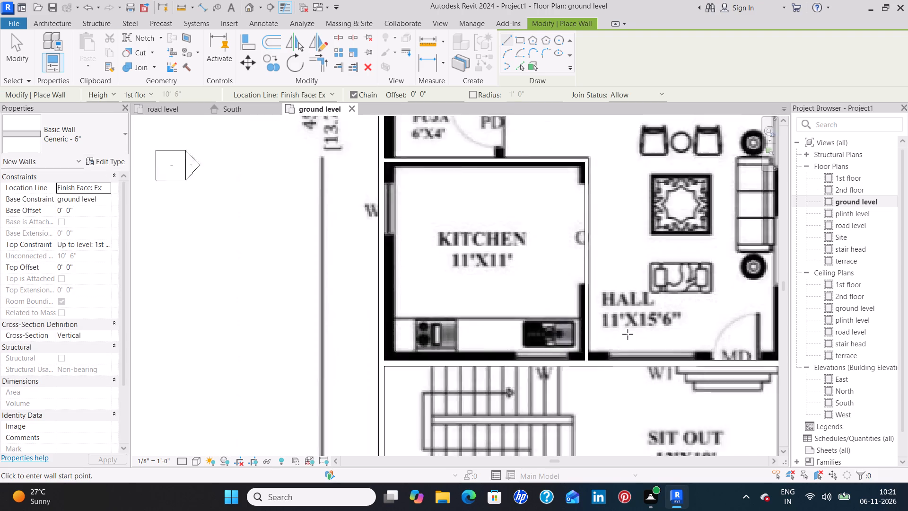
scroll(628, 334, down, 3)
middle_drag(657, 274, 573, 336)
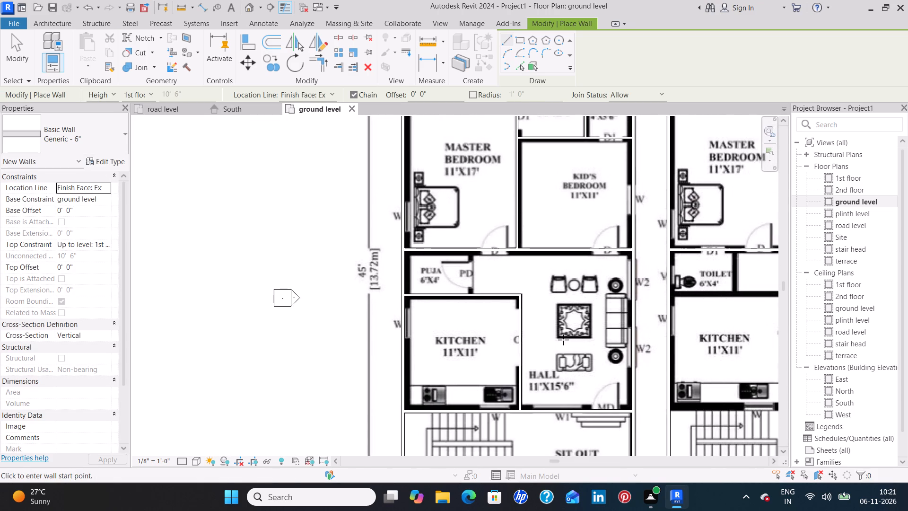
scroll(563, 340, down, 3)
middle_drag(627, 325, 437, 381)
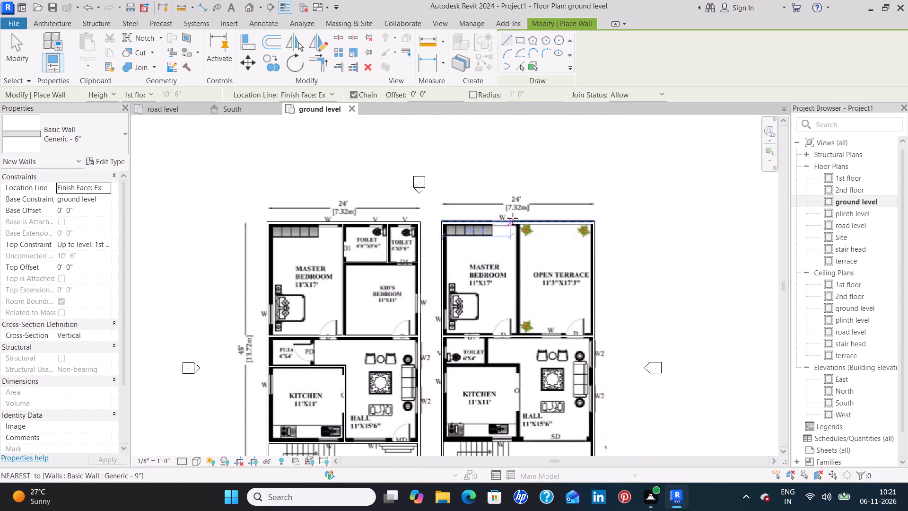
scroll(521, 218, up, 8)
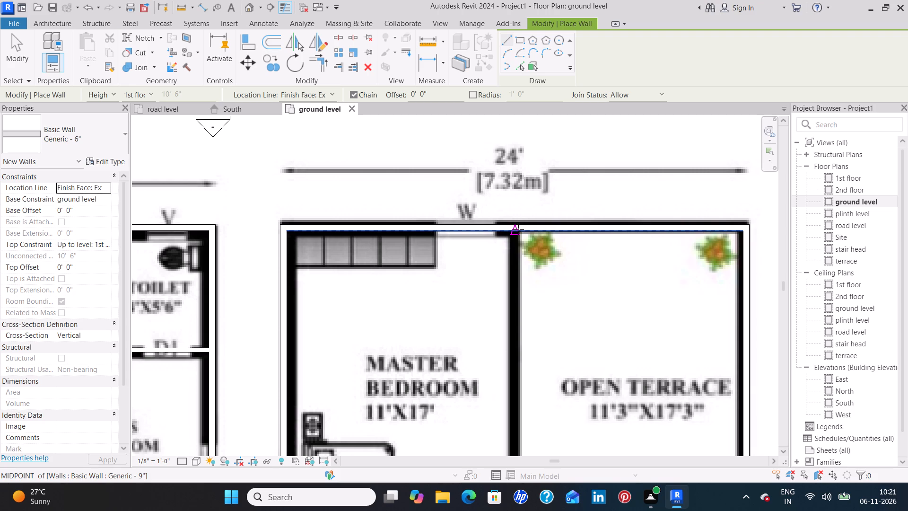
click(520, 230)
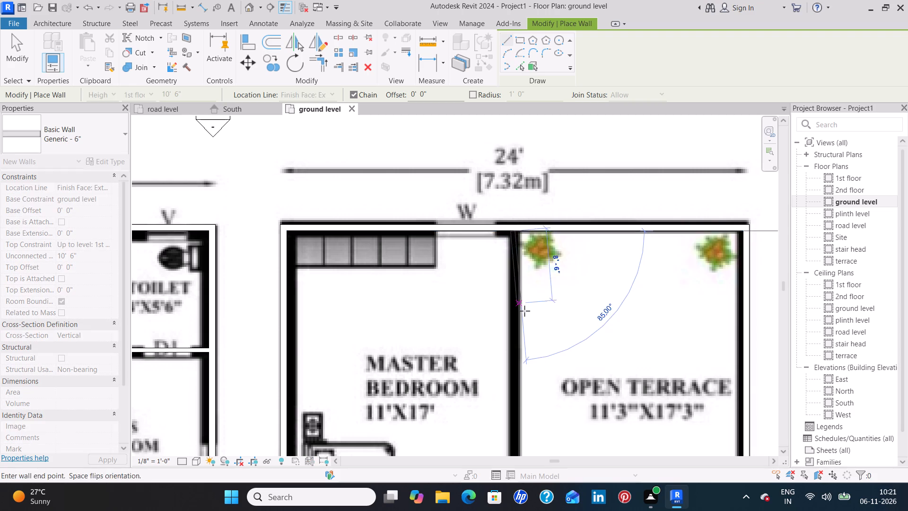
key(Escape)
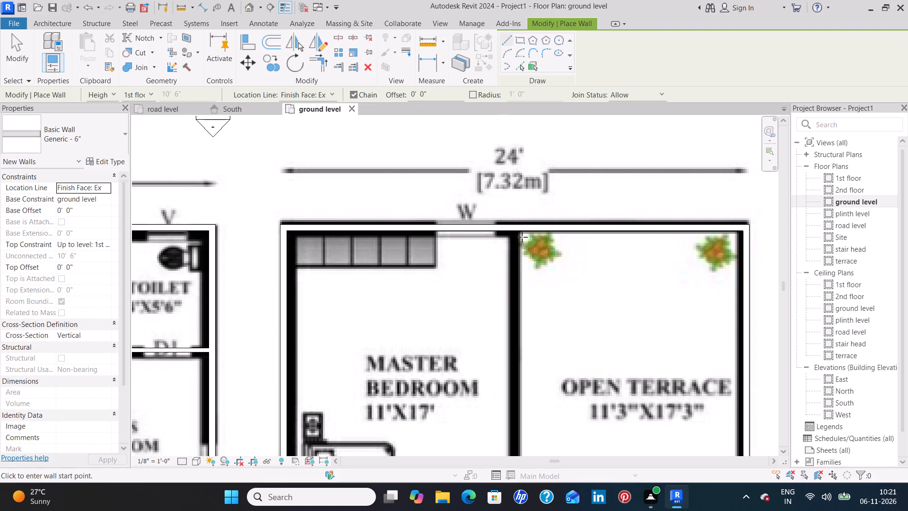
click(521, 231)
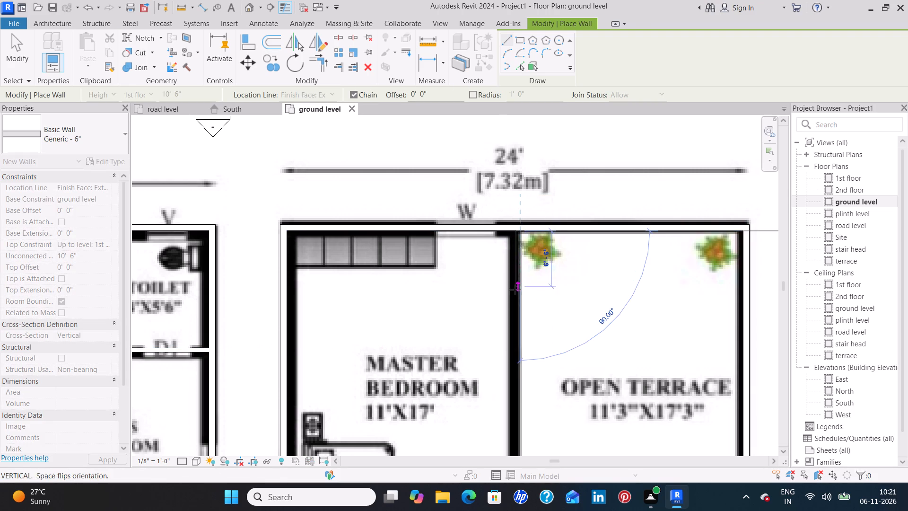
middle_drag(518, 370, 518, 194)
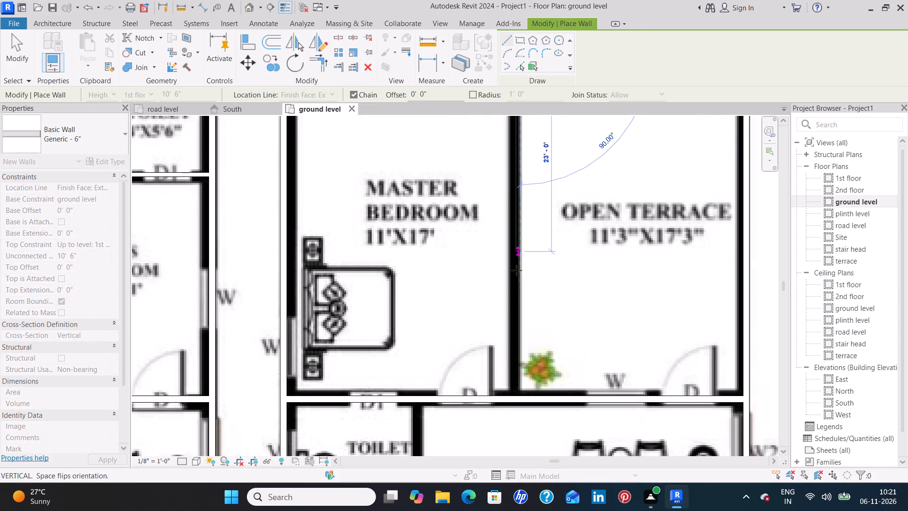
click(516, 394)
key(Escape)
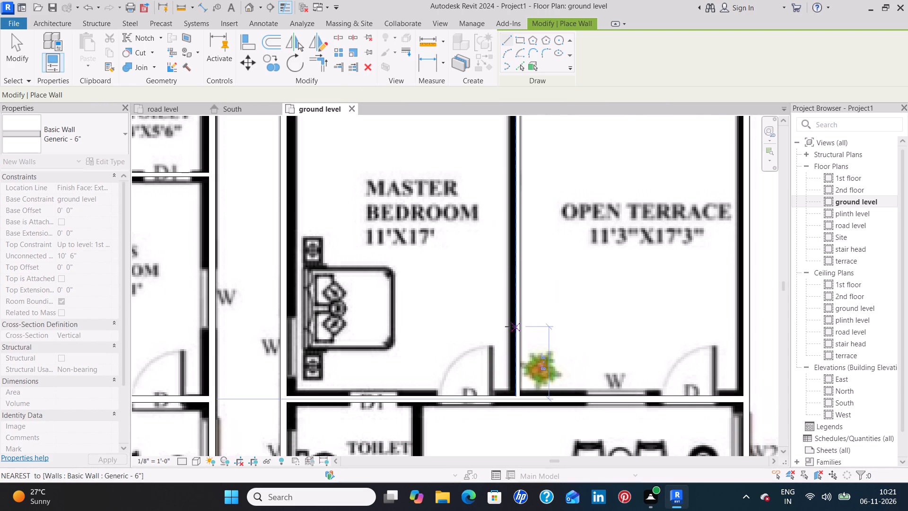
Draw a 10' 6" vertical 6" wall between the second plan's toilet and hall, from the cross wall down to the kitchen's upper wall line.
scroll(415, 262, down, 6)
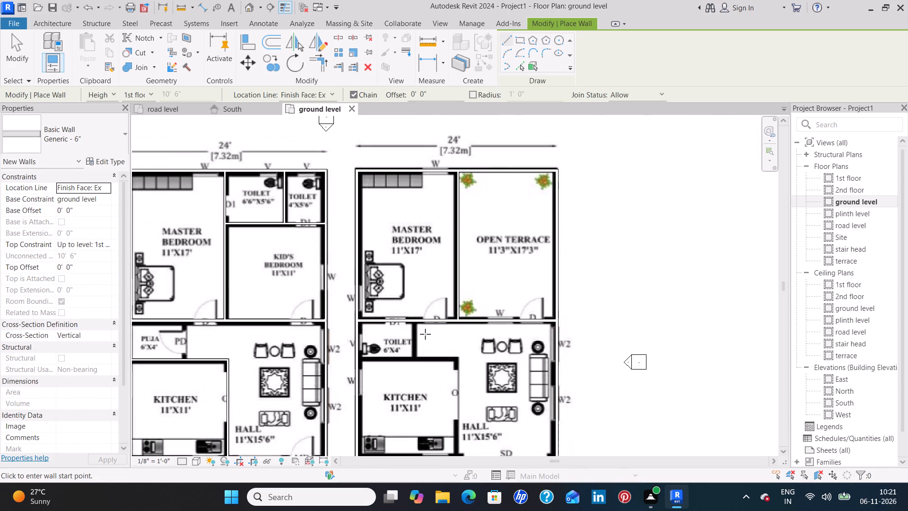
middle_drag(425, 306, 436, 168)
scroll(425, 183, up, 8)
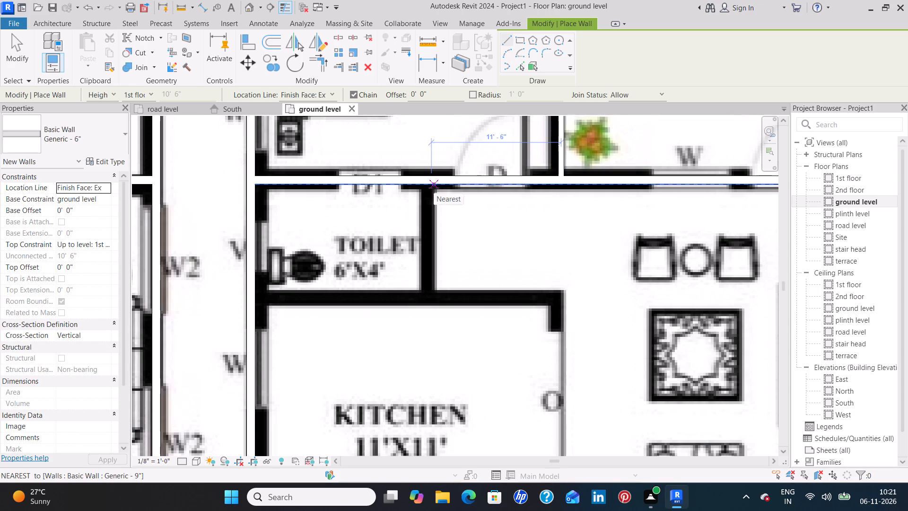
click(436, 183)
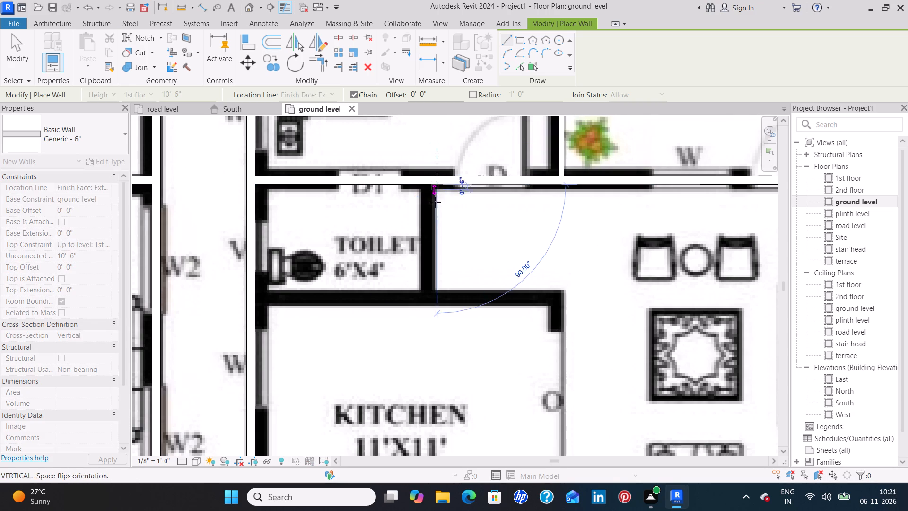
click(432, 304)
key(Escape)
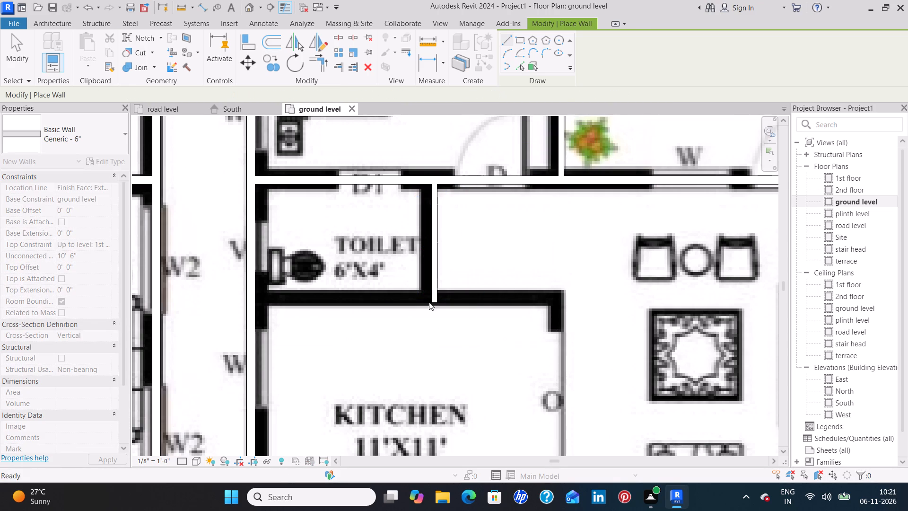
Draw a 26' 3" horizontal 6" wall along the second plan's kitchen-toilet boundary, from the left exterior wall to the kitchen's hall-side corner.
click(268, 306)
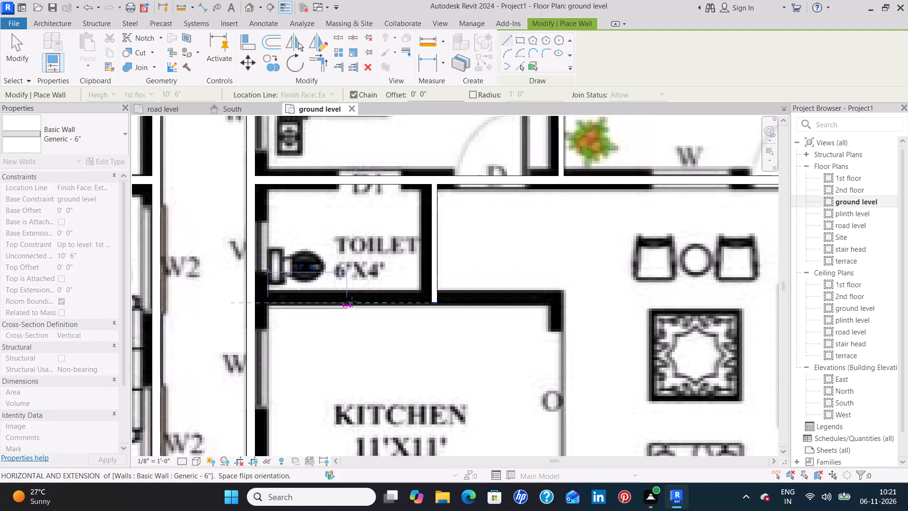
click(563, 307)
key(Escape)
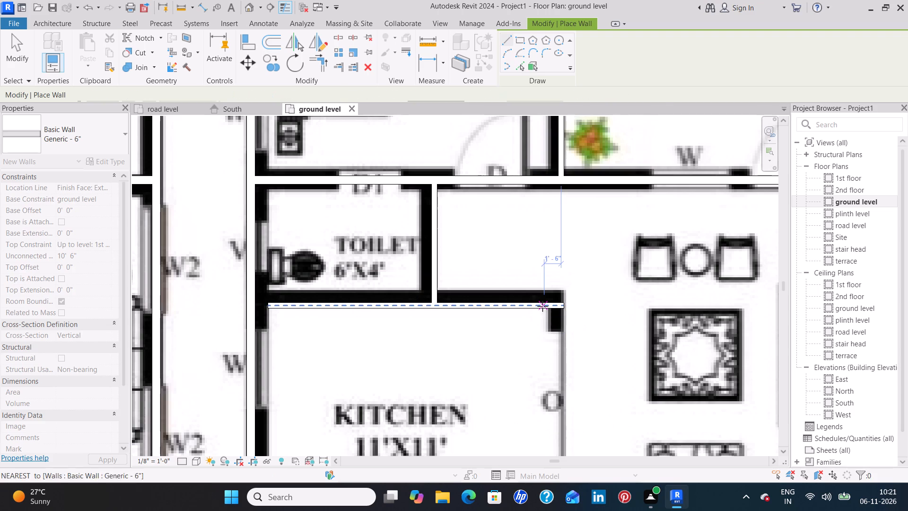
key(Escape)
Nudge the new kitchen-toilet wall toward the toilet until it sits 10' 1 1/2" from the cross wall.
click(515, 306)
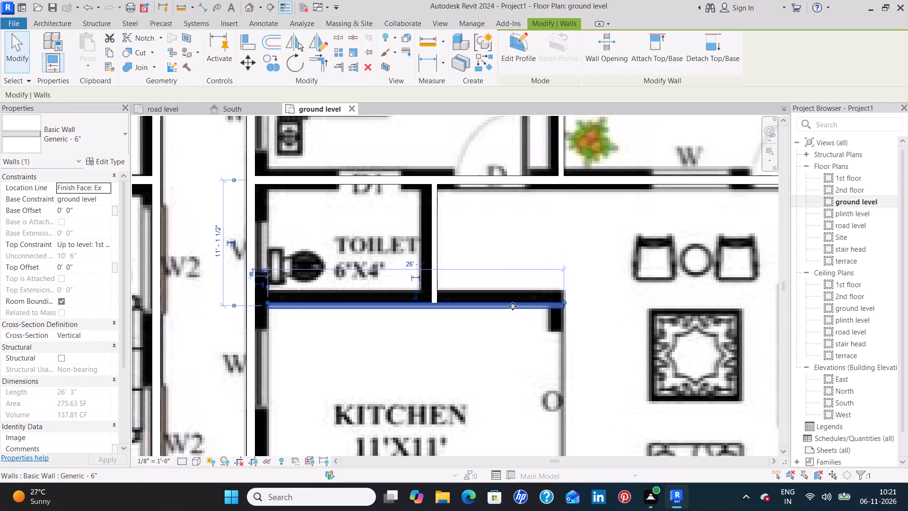
key(Up)
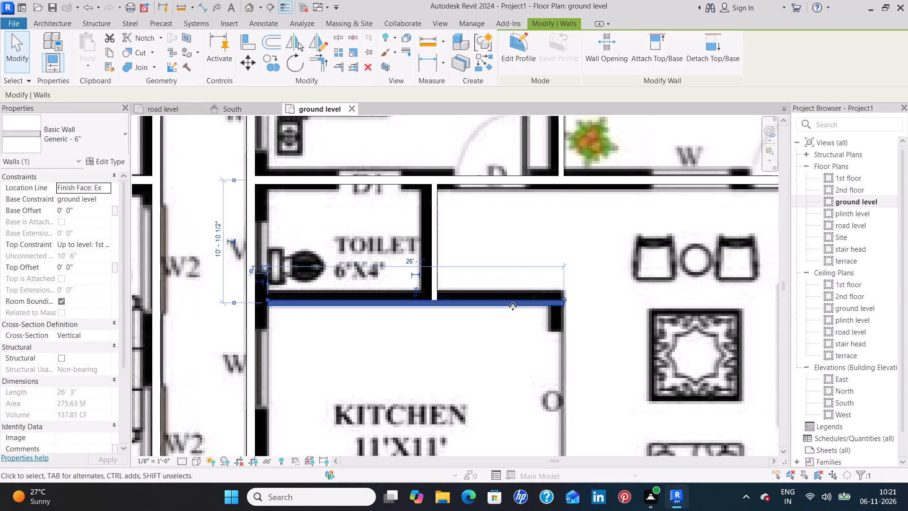
key(Up)
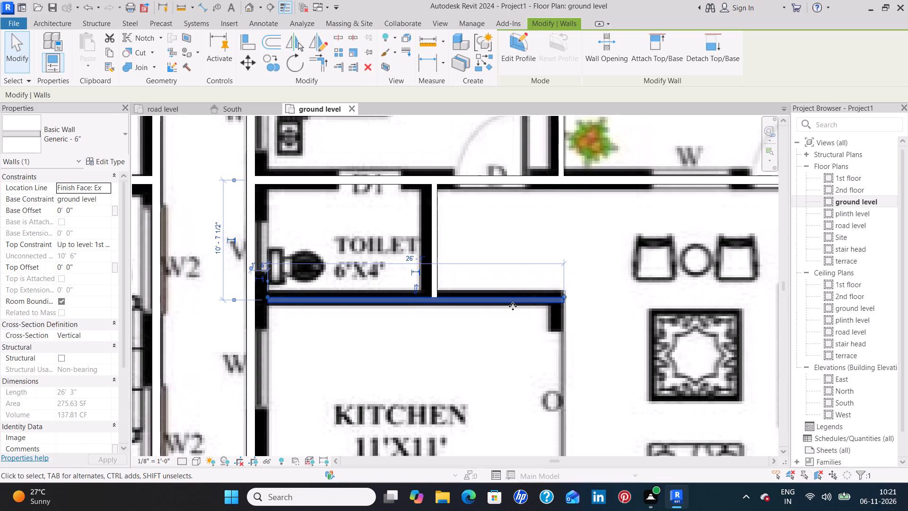
key(Up)
key(Up)
key(Up)
key(Down)
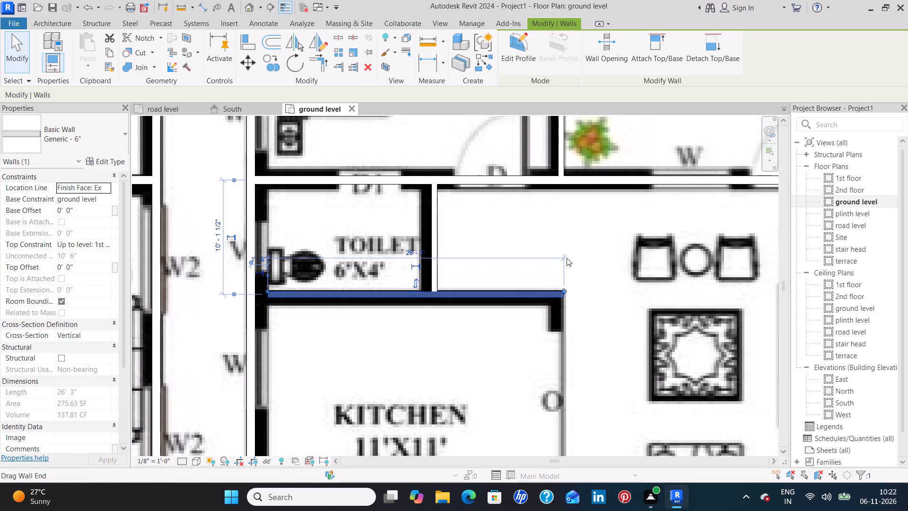
click(587, 262)
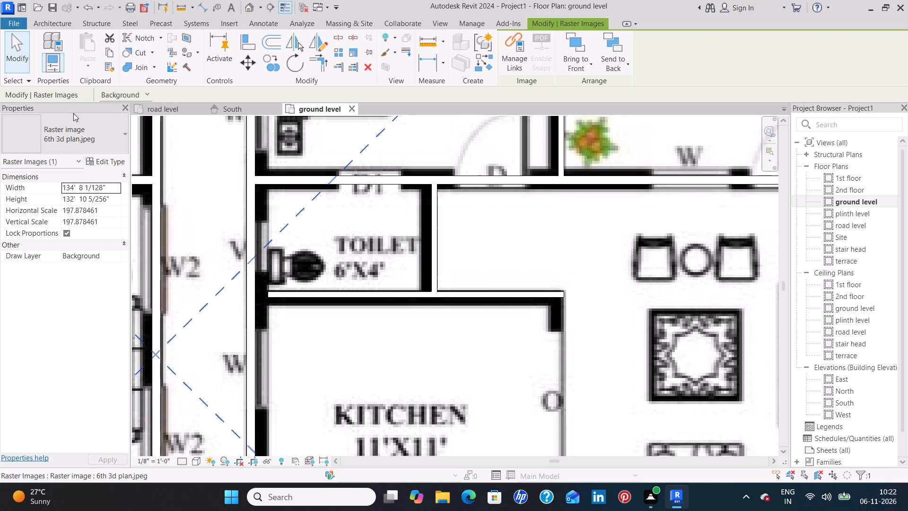
Draw a 27' 6" vertical 6" wall between the second plan's kitchen and hall, from the kitchen-toilet wall's end to the front wall line.
click(68, 25)
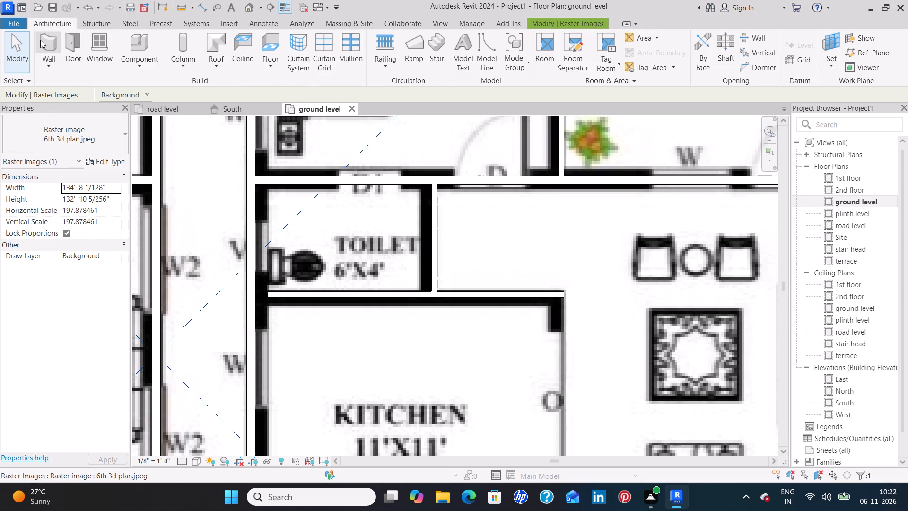
click(43, 41)
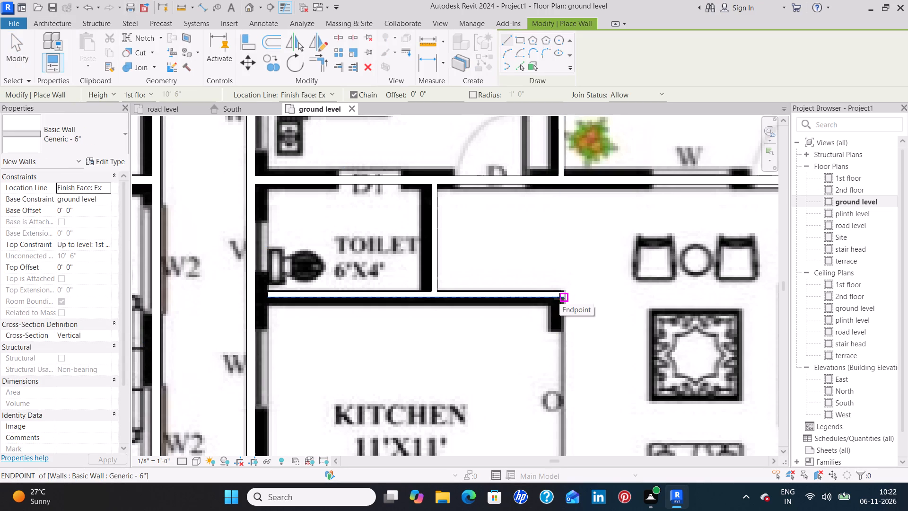
click(564, 295)
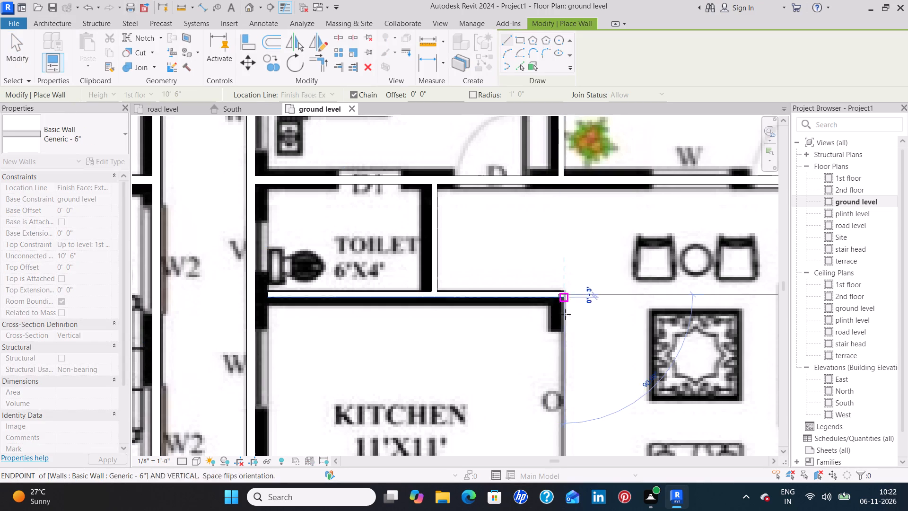
middle_drag(560, 421, 579, 234)
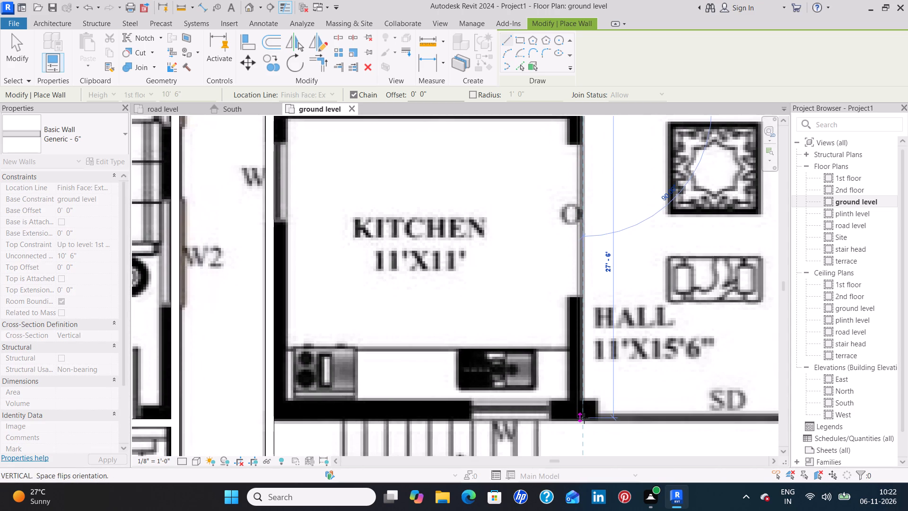
middle_drag(584, 416, 584, 289)
scroll(584, 280, down, 4)
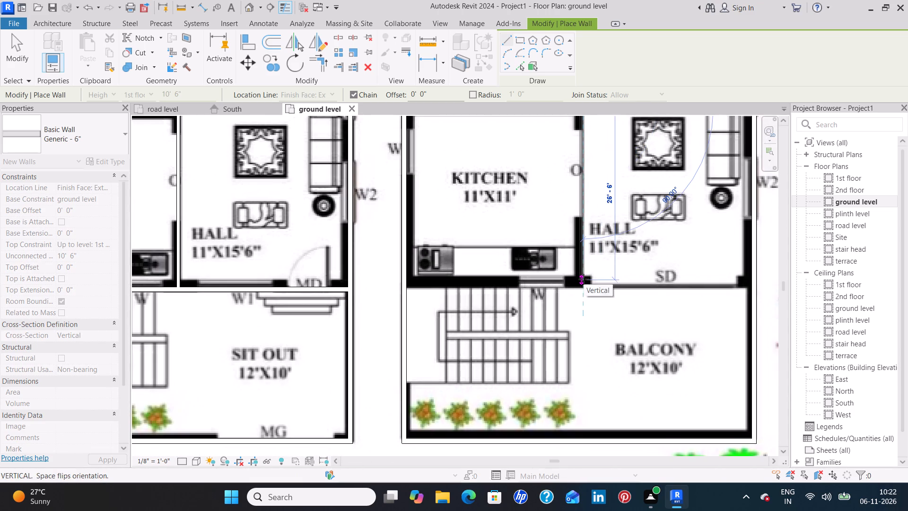
middle_drag(590, 244, 590, 274)
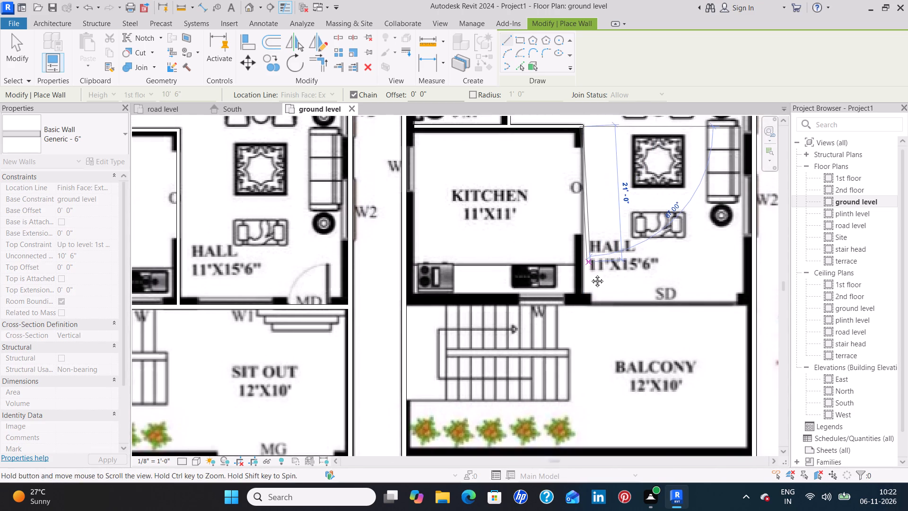
middle_drag(590, 274, 590, 316)
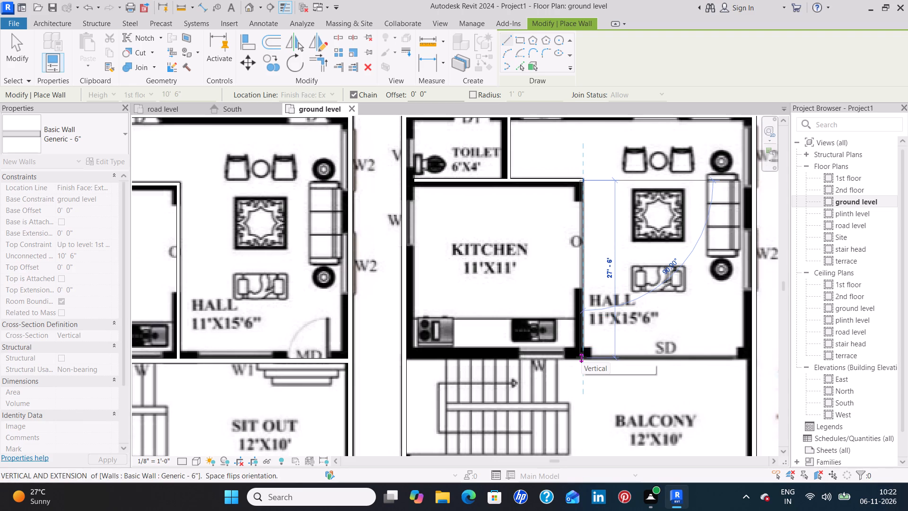
click(581, 357)
key(Escape)
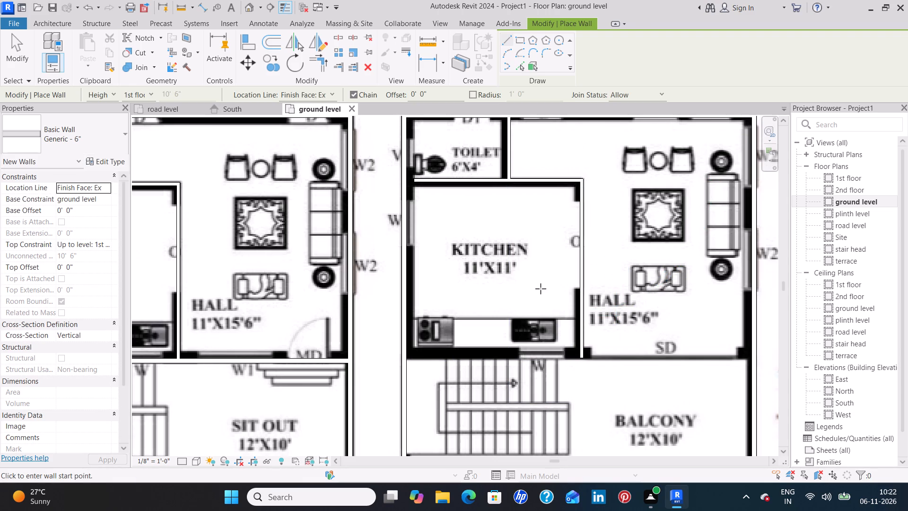
Draw a horizontal Generic - 9" wall about 54' long across the second plan, separating kitchen and hall from the staircase and balcony.
scroll(541, 289, down, 2)
middle_drag(598, 259, 578, 397)
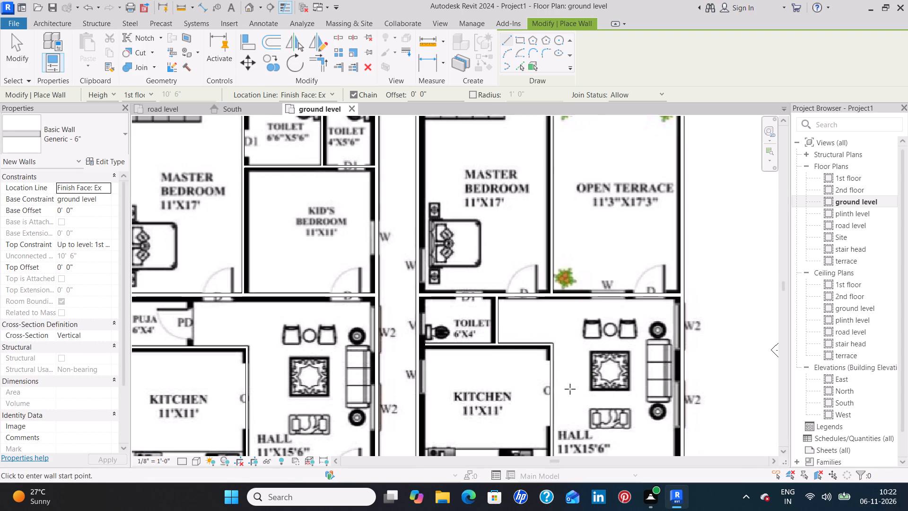
middle_drag(571, 389, 578, 234)
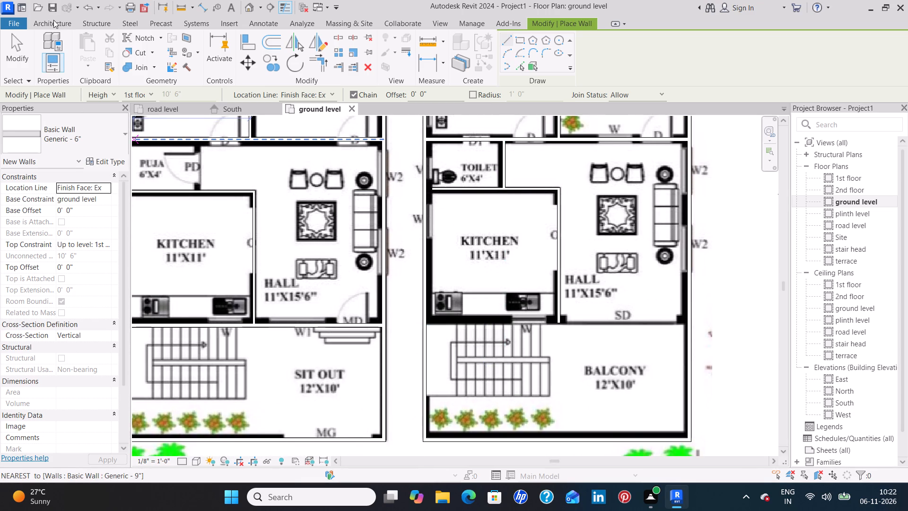
click(114, 133)
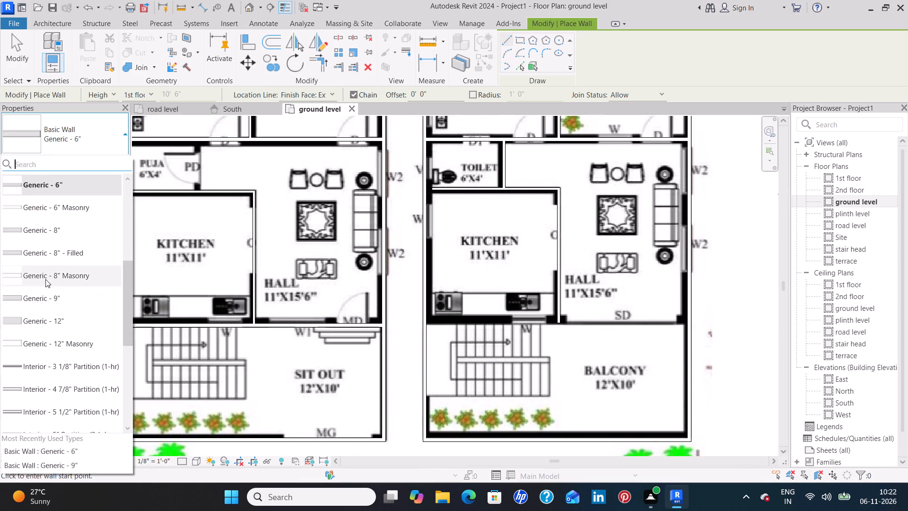
click(57, 296)
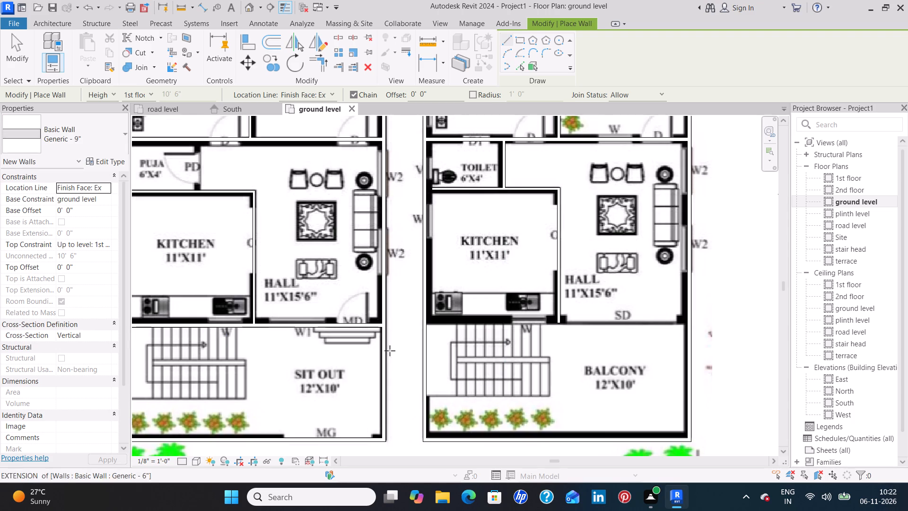
scroll(419, 325, up, 4)
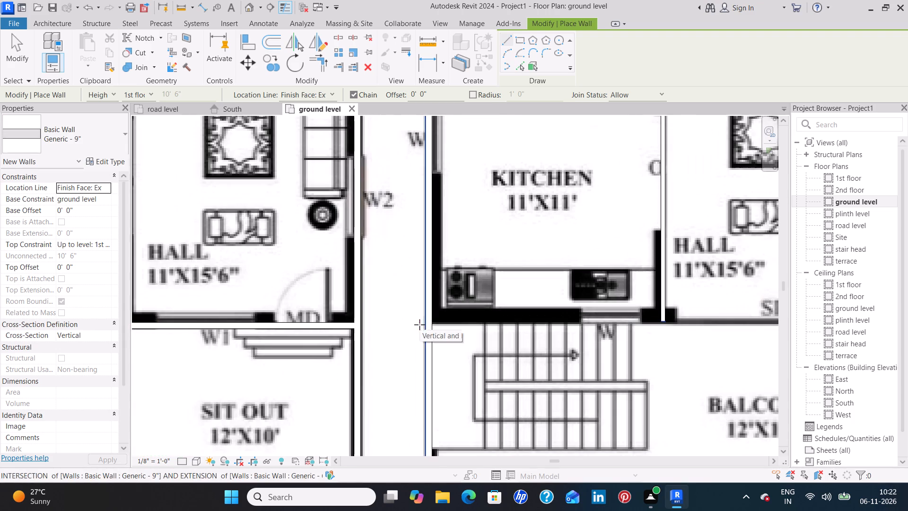
scroll(419, 325, up, 3)
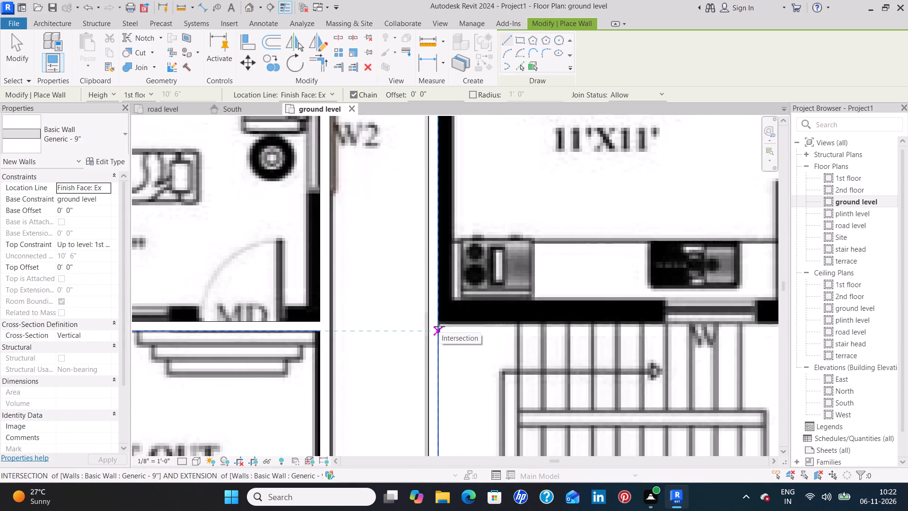
click(439, 327)
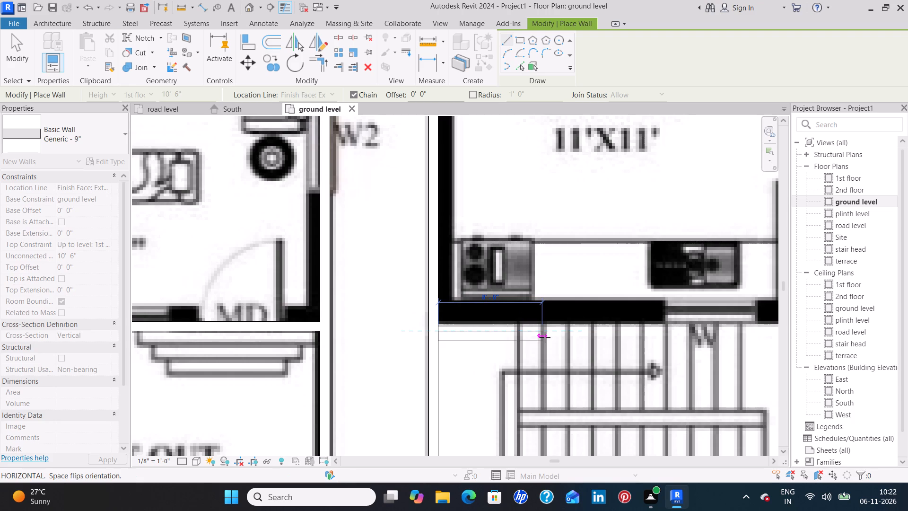
key(space)
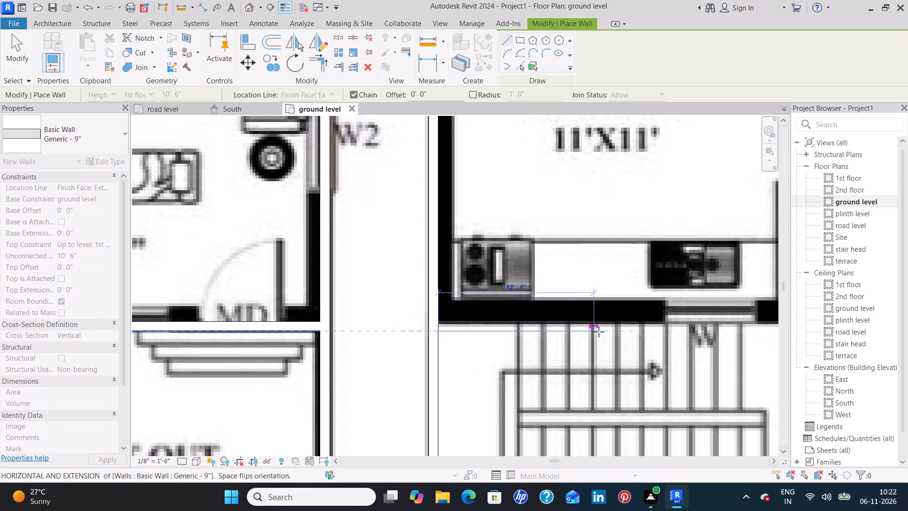
middle_drag(686, 333, 664, 339)
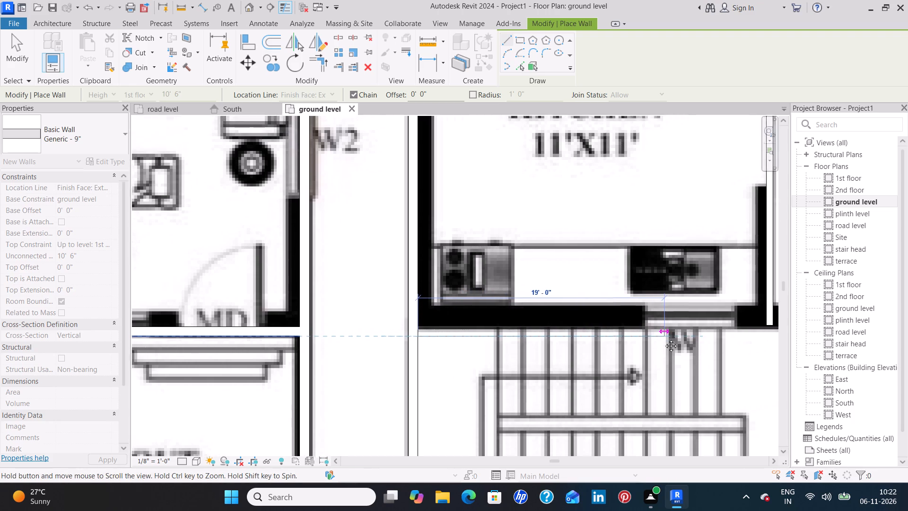
middle_drag(664, 339, 443, 369)
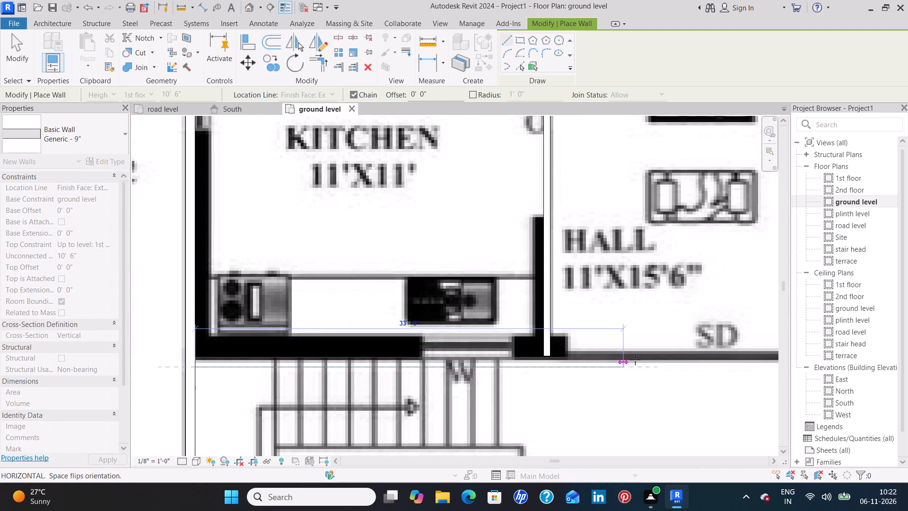
middle_drag(682, 358, 445, 352)
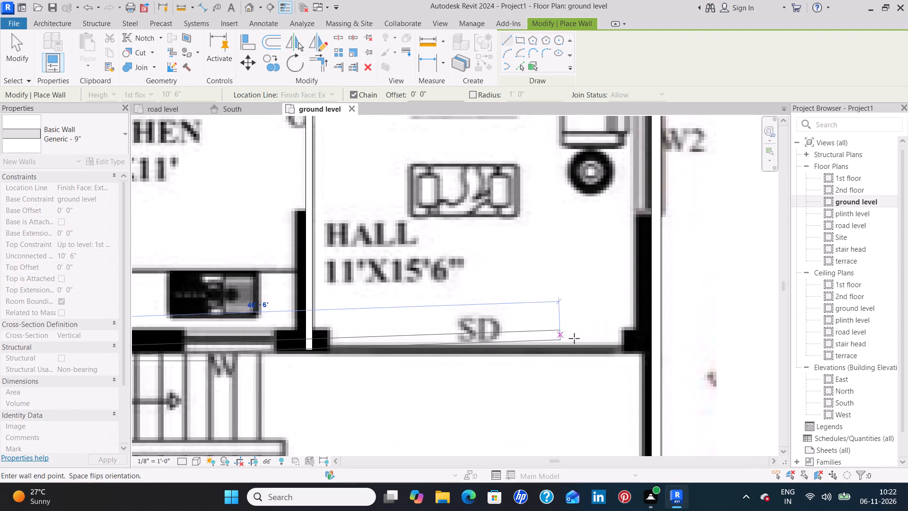
click(655, 353)
key(Escape)
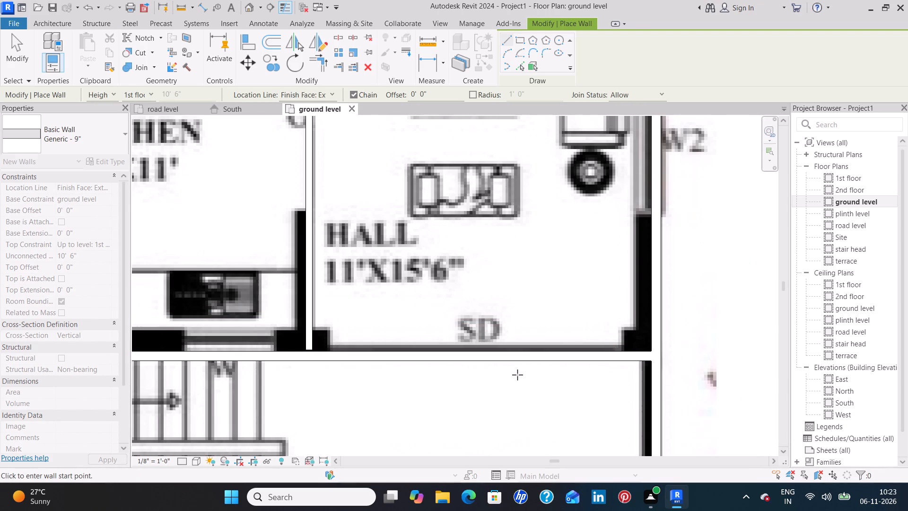
Nudge the second plan's 9" wall between the kitchen-hall side and the staircase-balcony side four increments toward the kitchen and hall.
scroll(514, 376, down, 3)
middle_drag(442, 412, 476, 283)
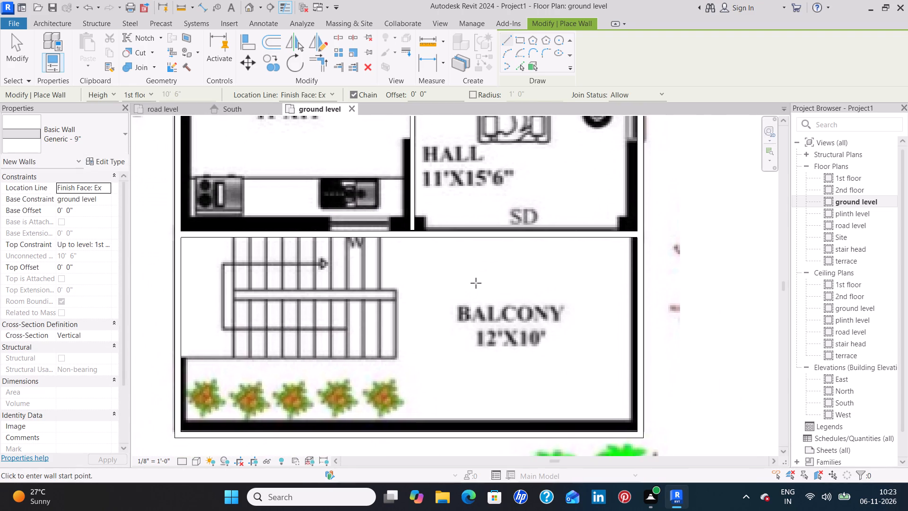
scroll(476, 283, down, 5)
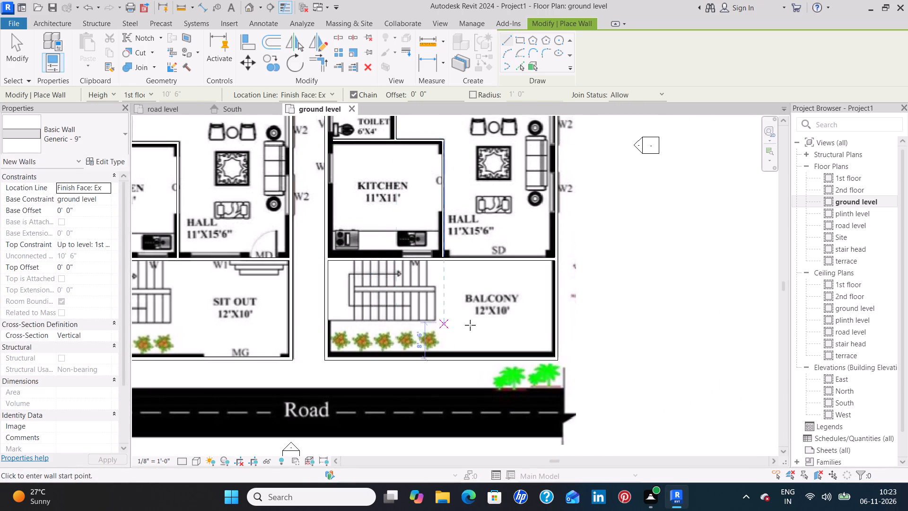
scroll(490, 314, down, 1)
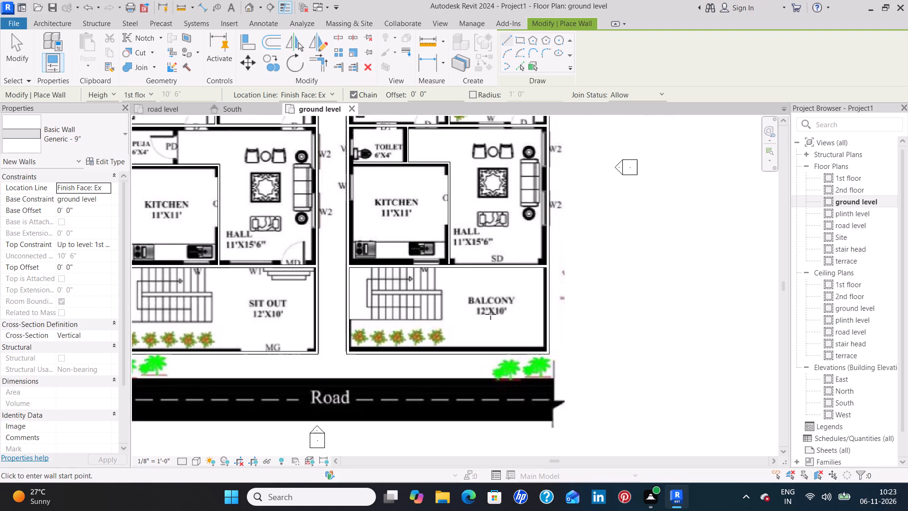
middle_drag(512, 319, 574, 333)
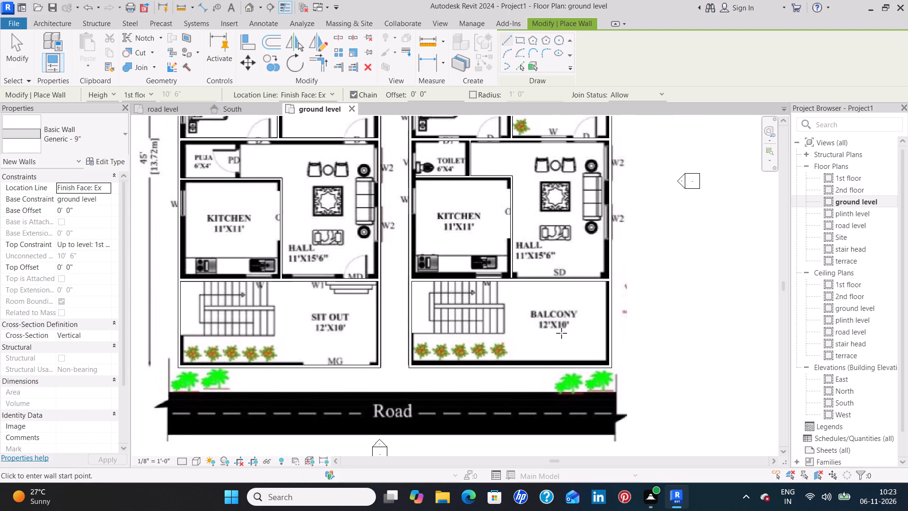
key(Escape)
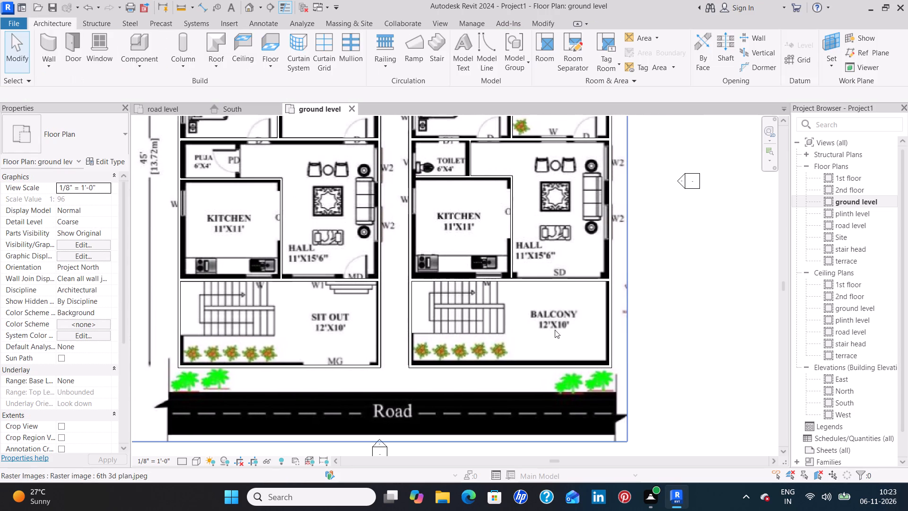
click(561, 278)
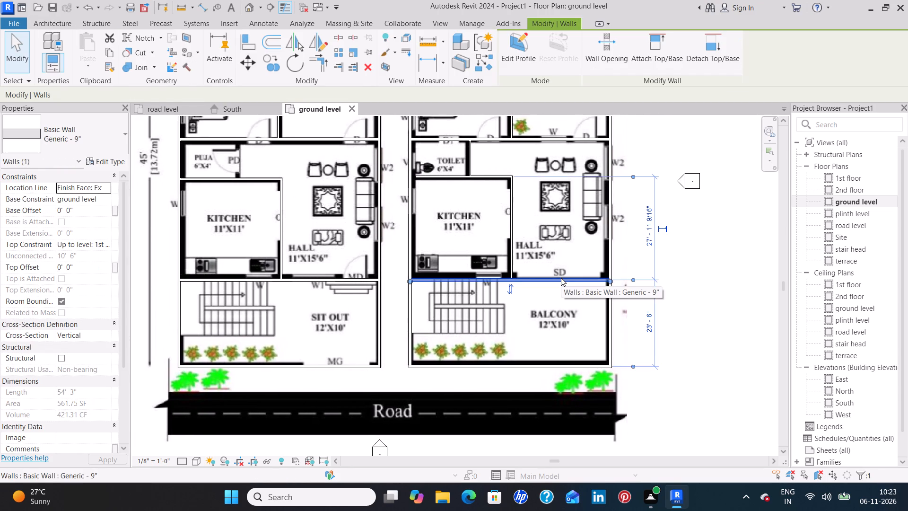
scroll(552, 274, up, 9)
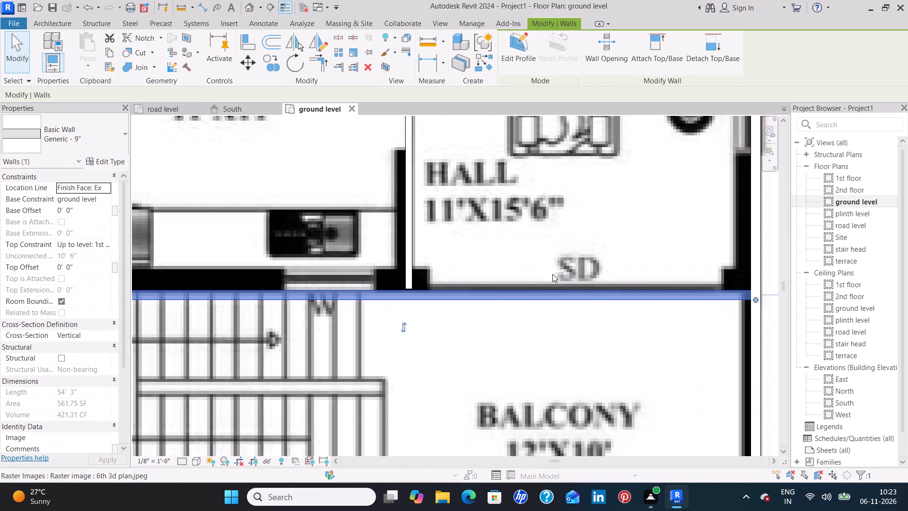
middle_drag(554, 246, 682, 245)
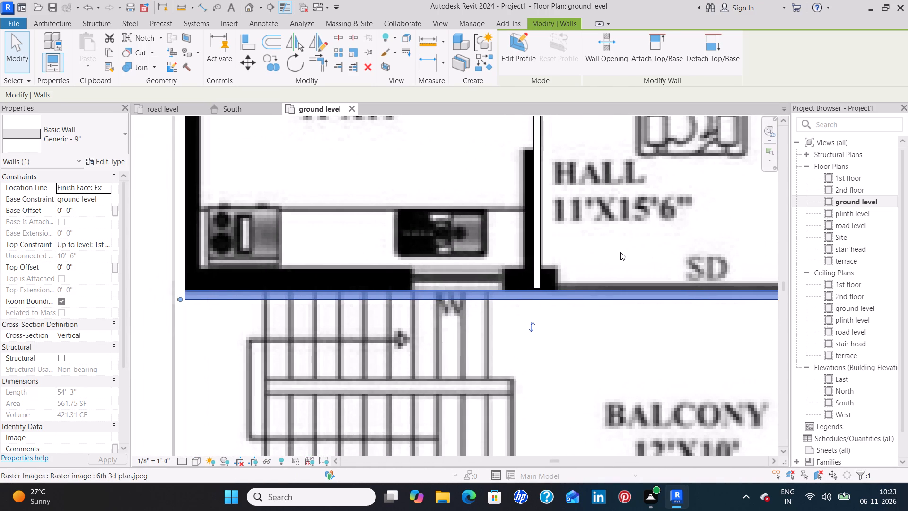
key(Up)
key(Up)
key(Up)
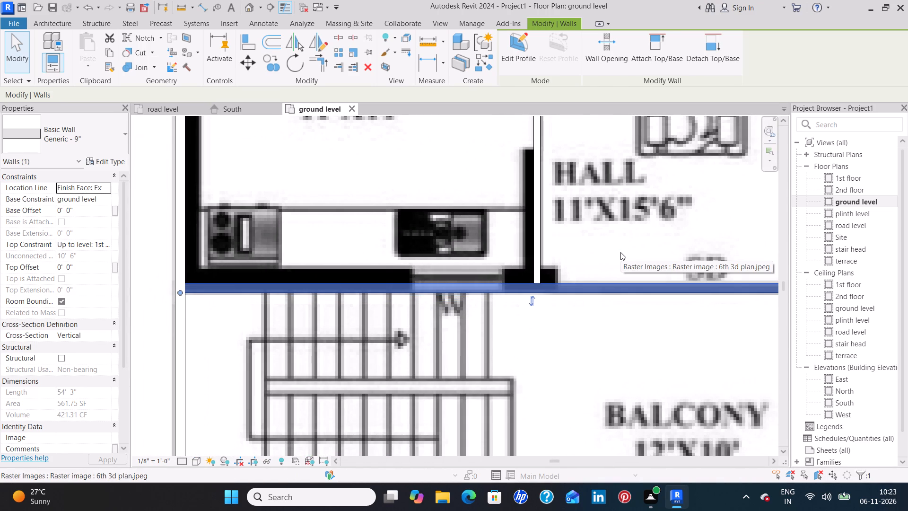
key(Up)
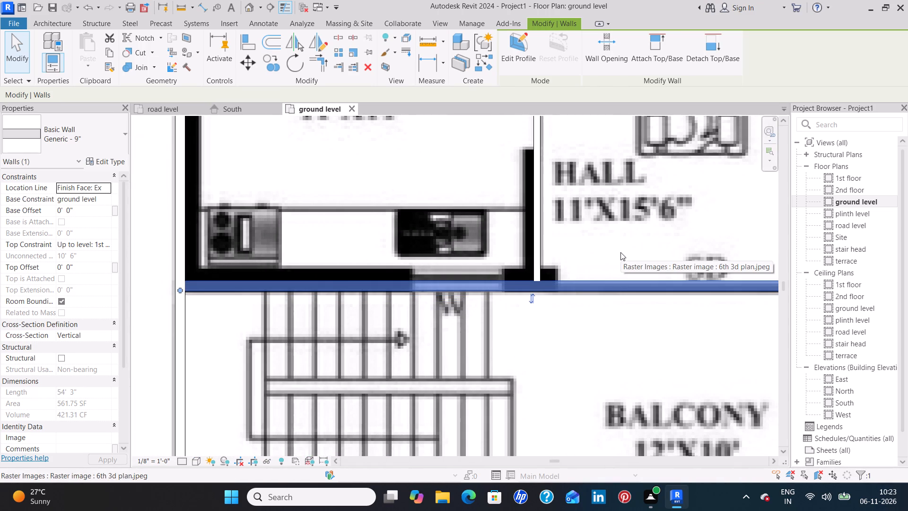
click(611, 312)
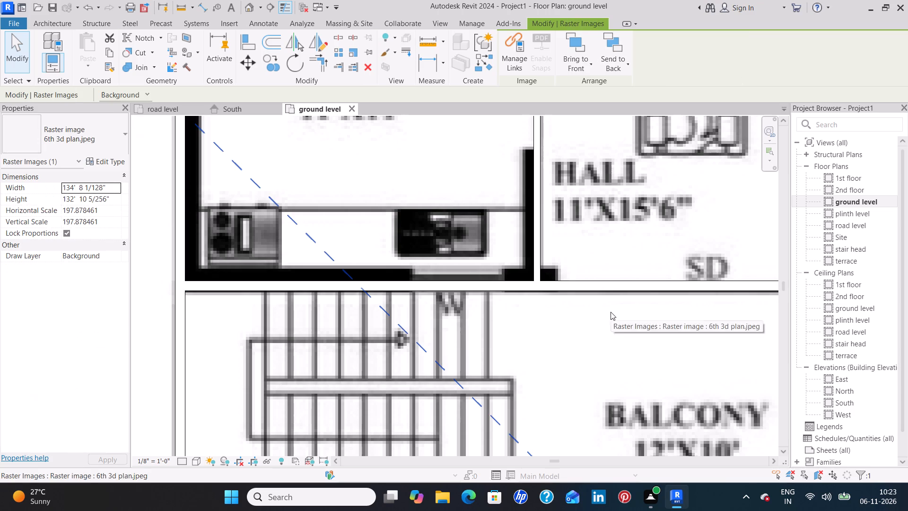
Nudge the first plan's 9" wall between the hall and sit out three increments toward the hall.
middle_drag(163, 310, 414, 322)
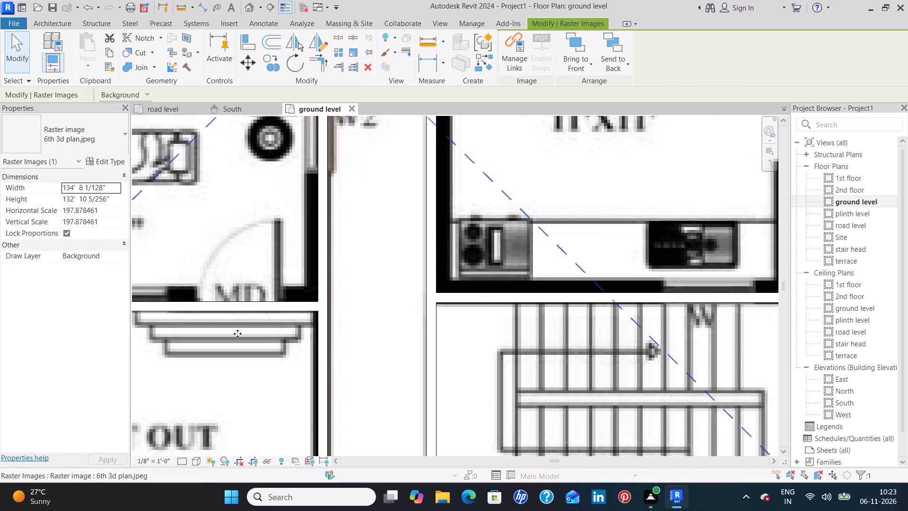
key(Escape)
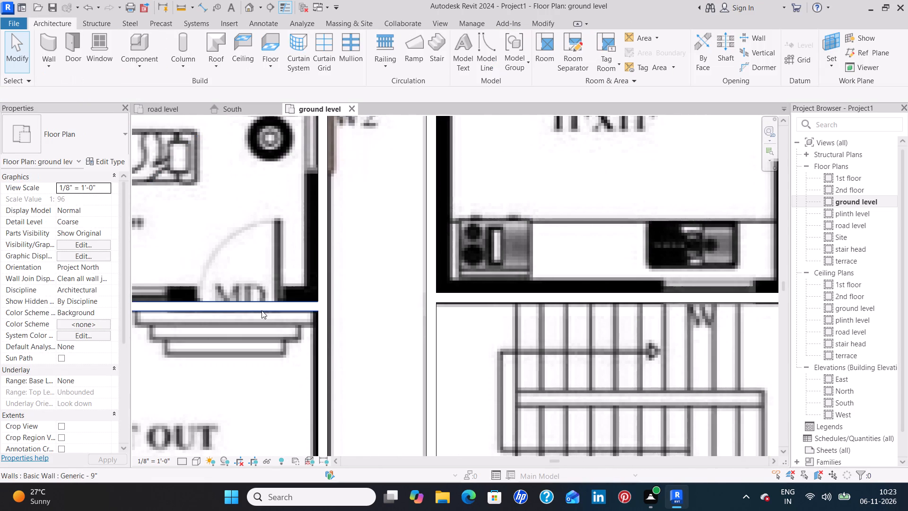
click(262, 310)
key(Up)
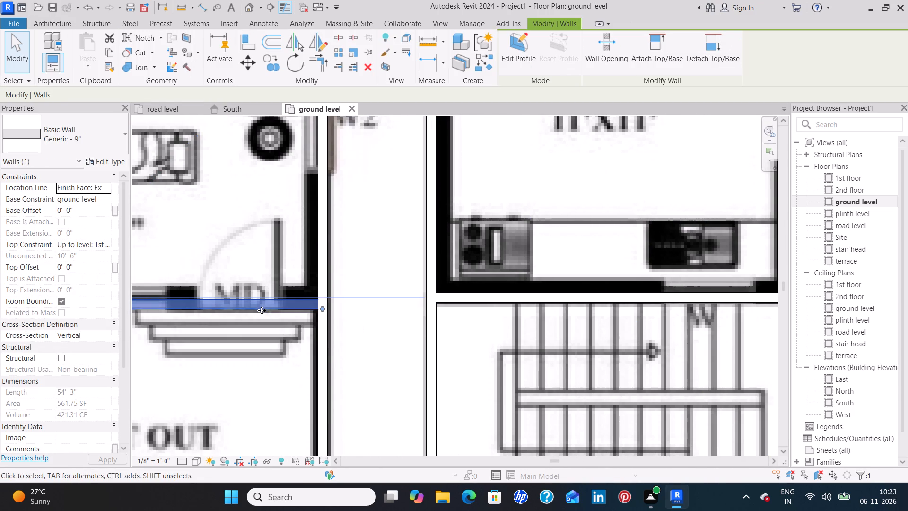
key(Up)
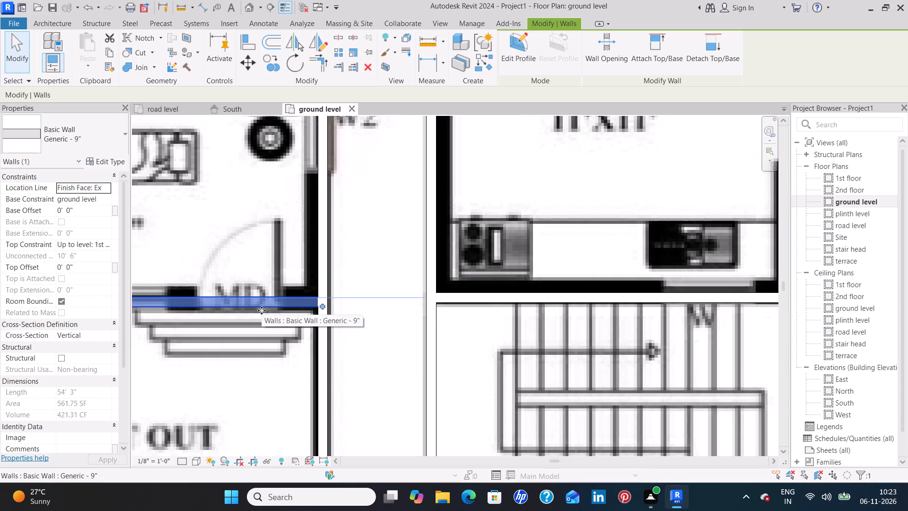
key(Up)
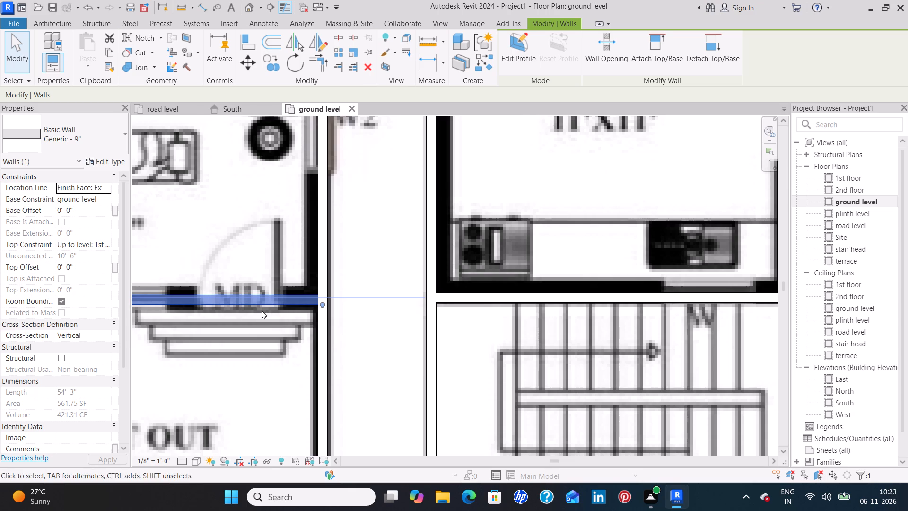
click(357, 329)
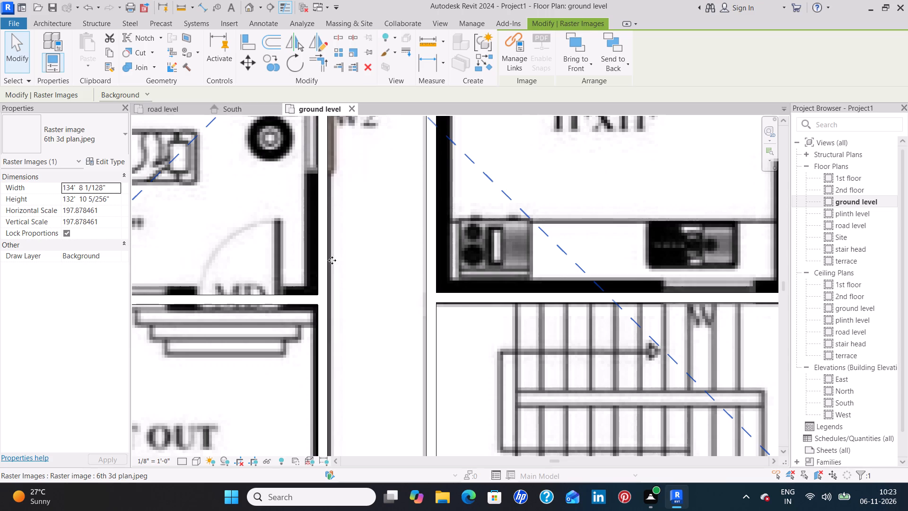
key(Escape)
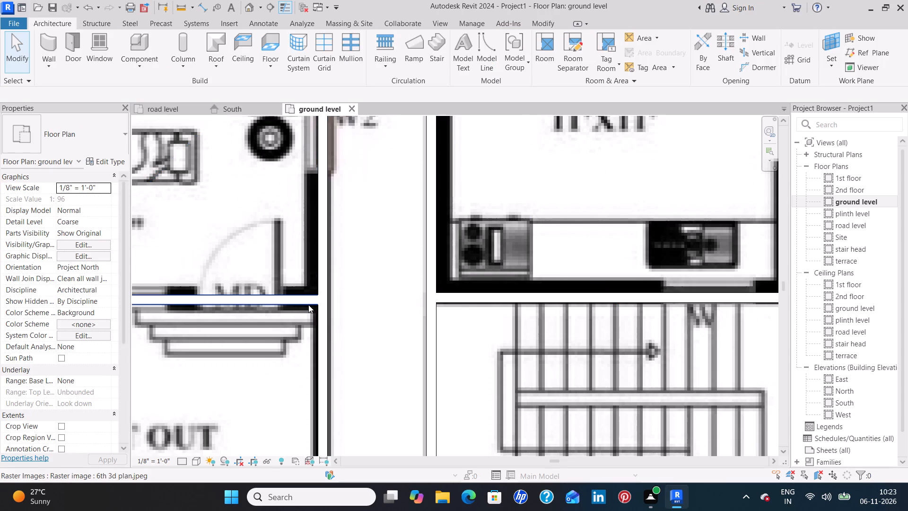
Delete the first plan's horizontal 9" wall separating the kitchen and hall from the staircase and sit out.
click(308, 301)
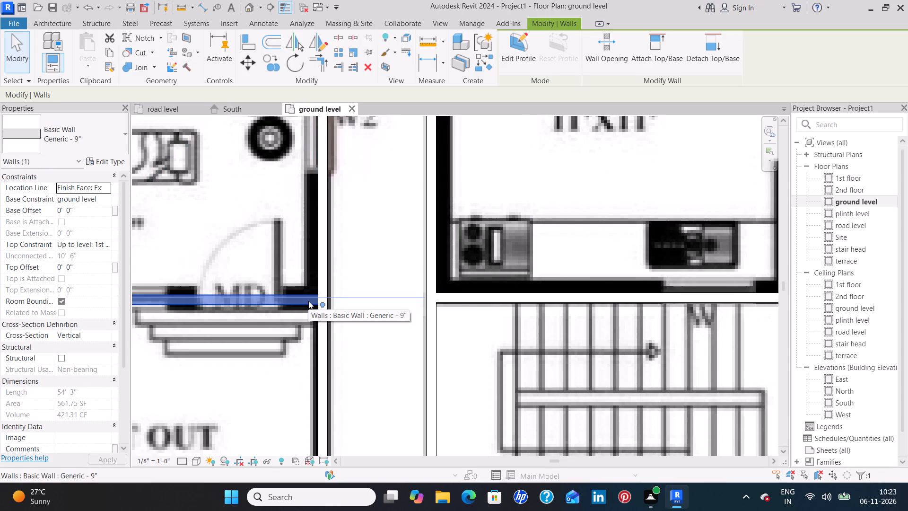
key(Delete)
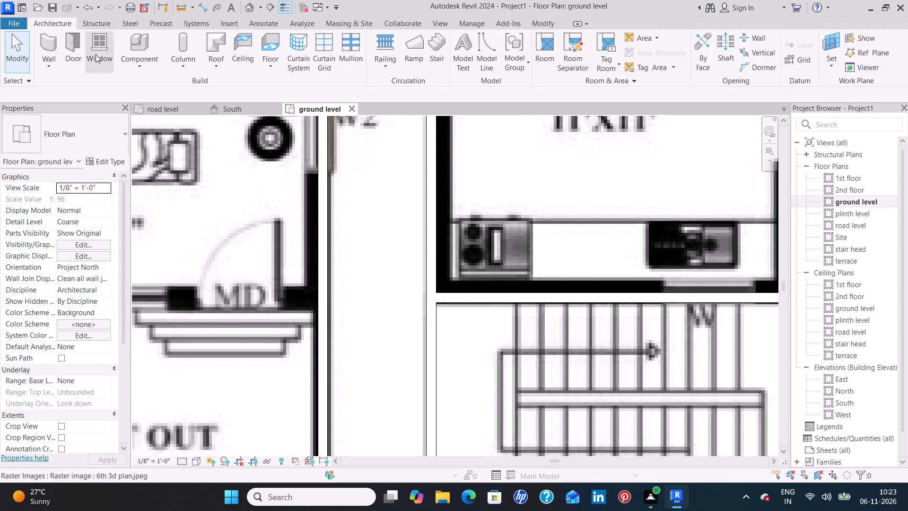
Draw a horizontal Generic - 9" wall across the first plan between its exterior side walls, separating kitchen and hall from the staircase and sit out.
click(44, 41)
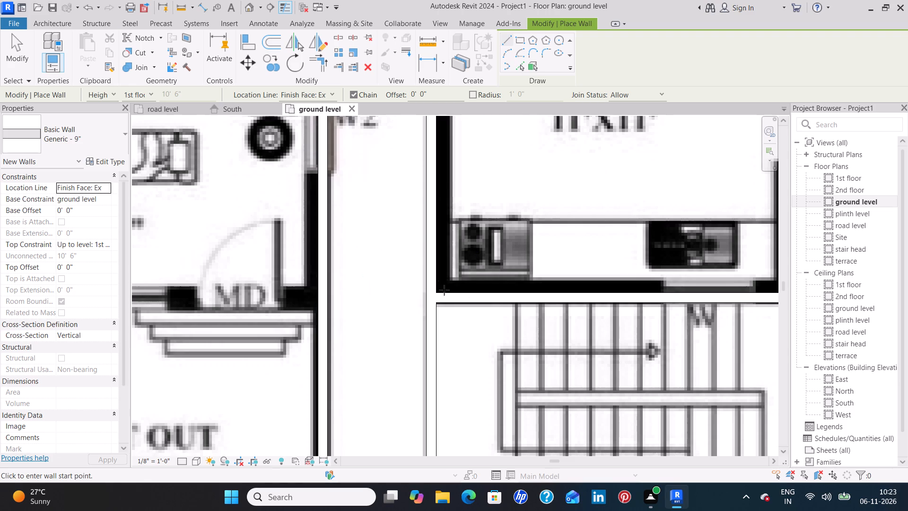
click(325, 305)
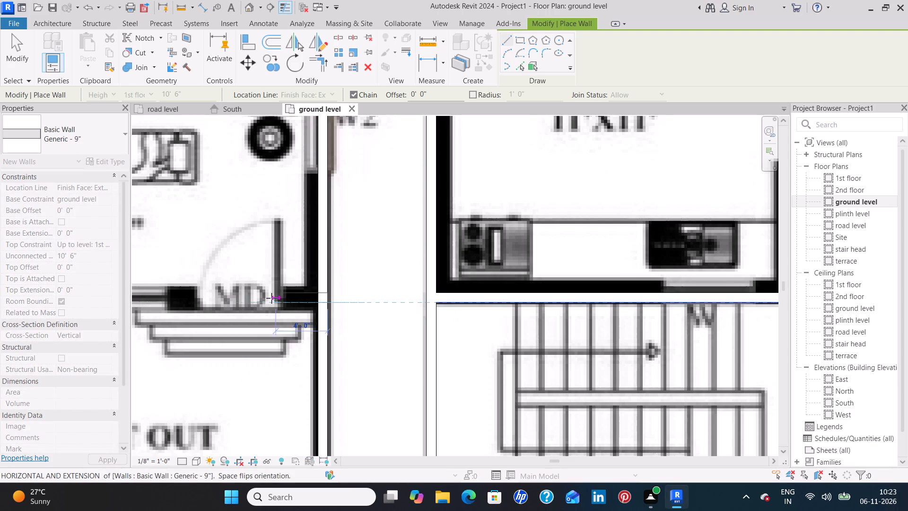
scroll(147, 303, down, 3)
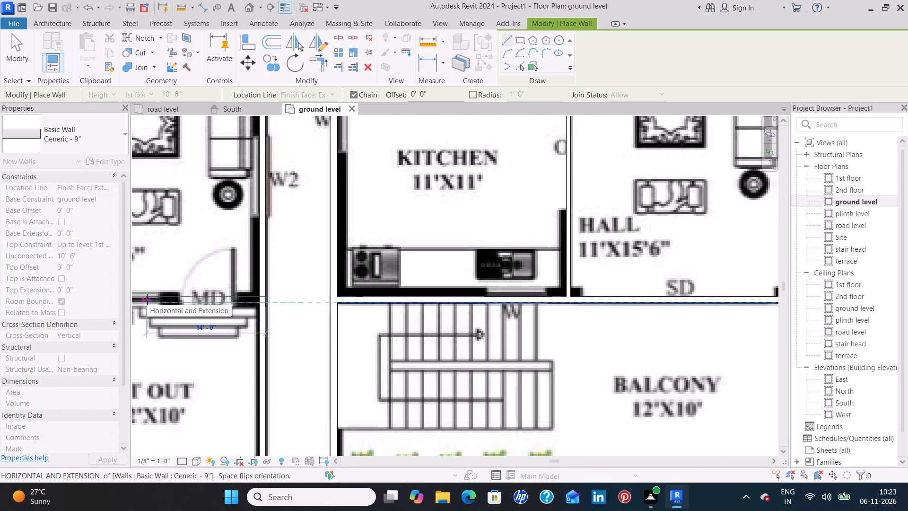
middle_drag(147, 300, 535, 297)
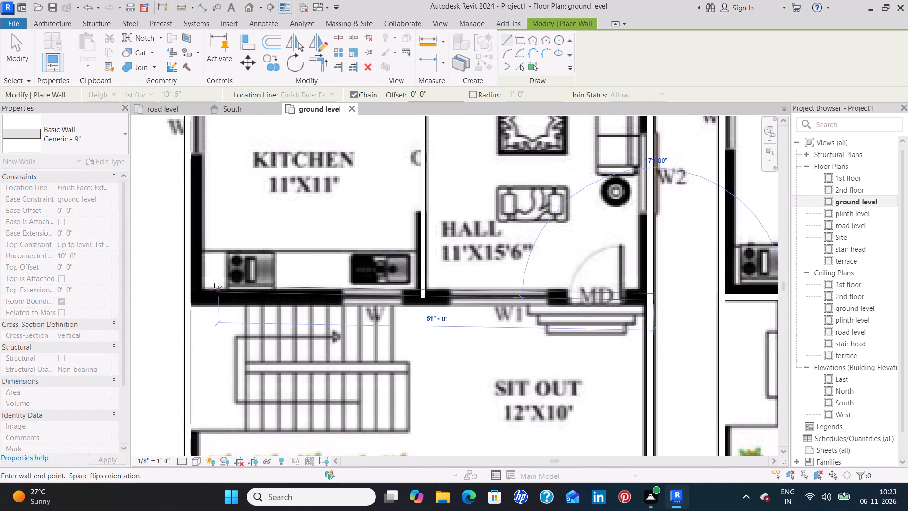
click(184, 297)
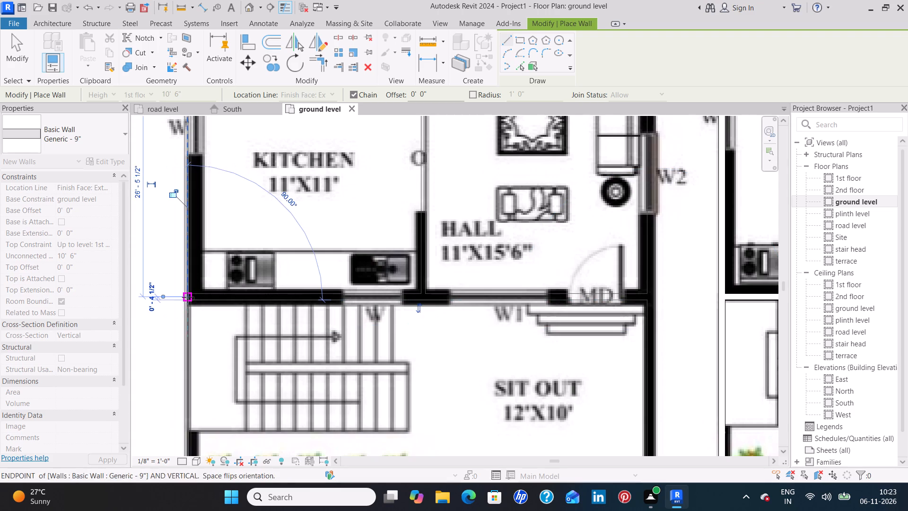
key(Escape)
scroll(192, 298, down, 5)
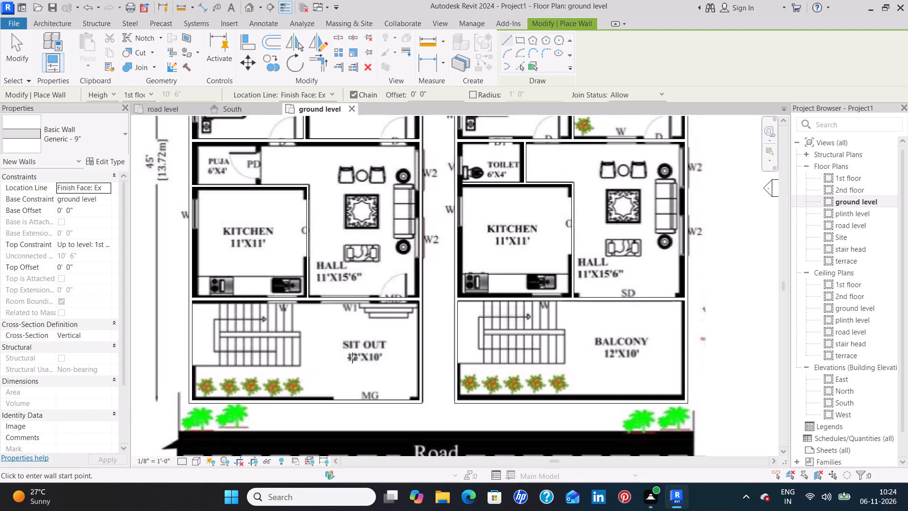
key(Escape)
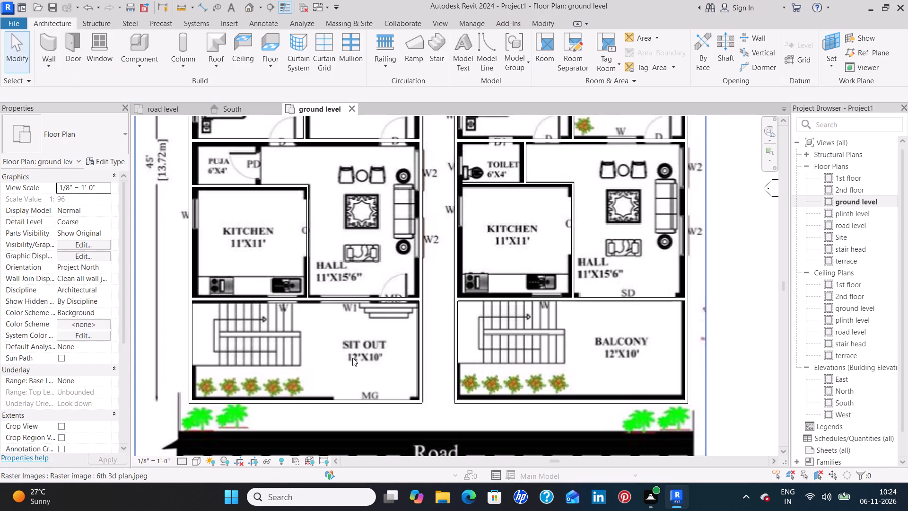
Open the default 3D view to check the walls modelled for both floor plans.
scroll(352, 358, down, 3)
middle_drag(404, 236, 431, 317)
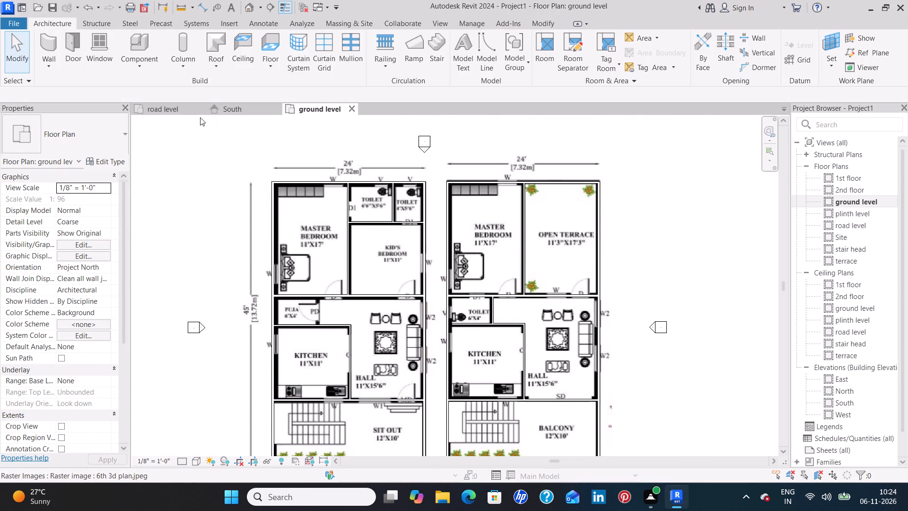
click(247, 8)
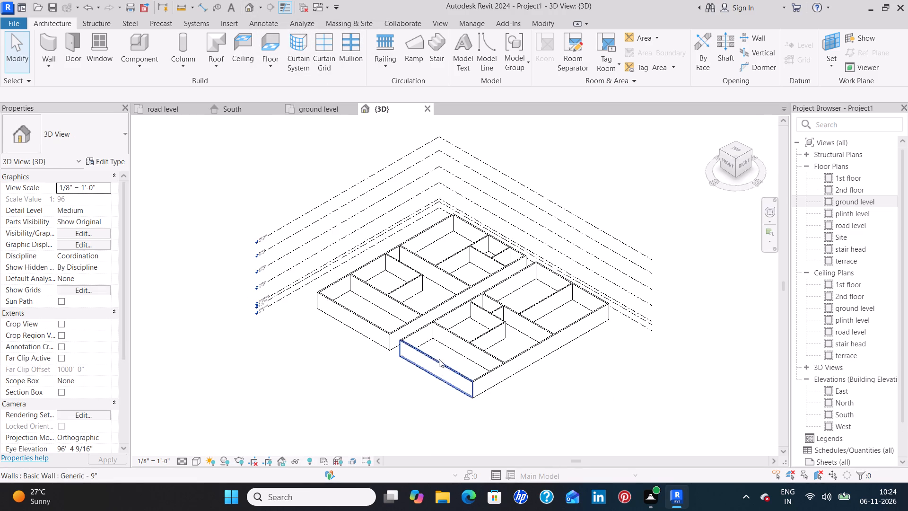
scroll(484, 341, up, 4)
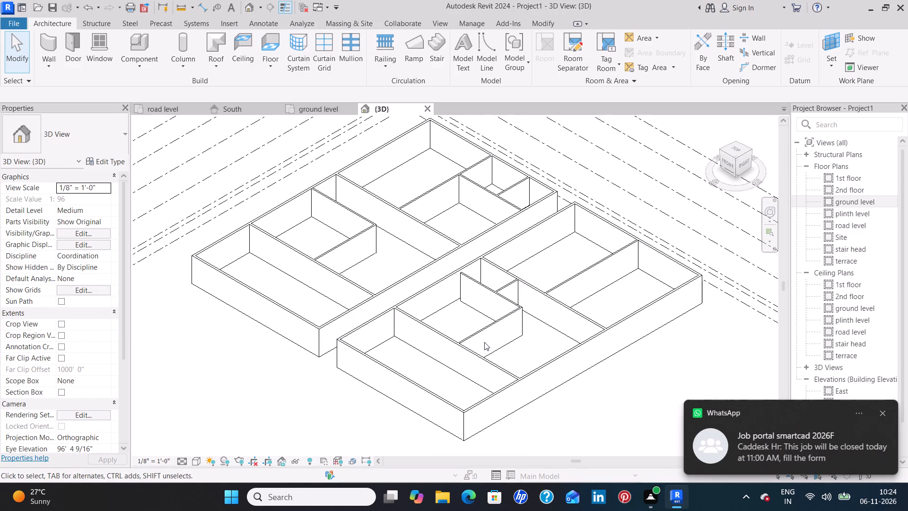
click(882, 409)
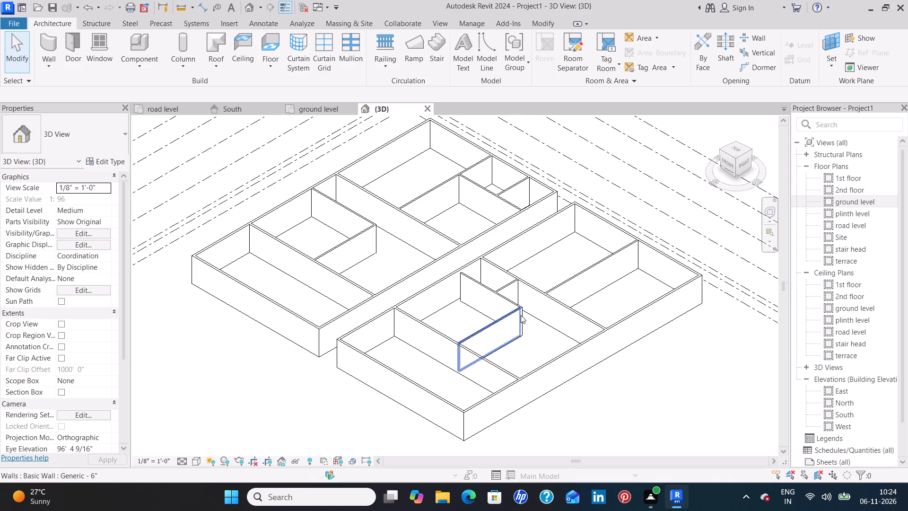
scroll(482, 308, down, 2)
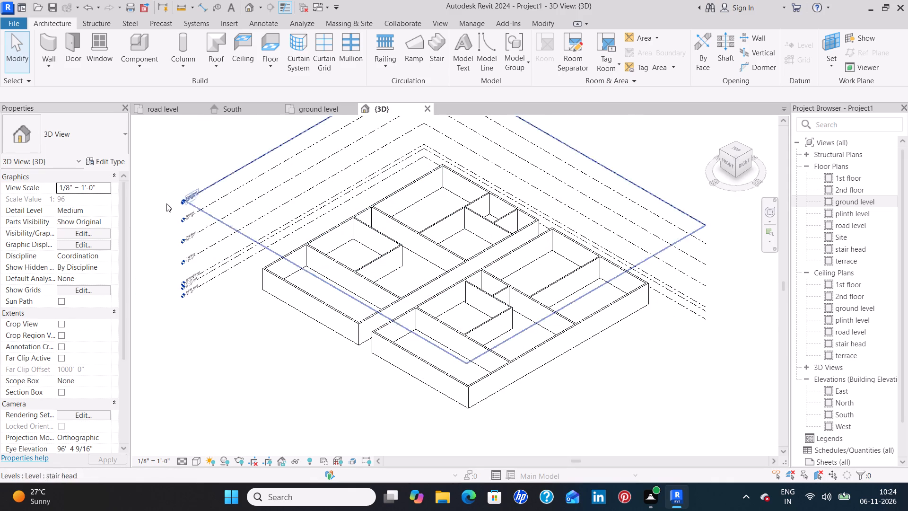
Switch the 3D view's visual style to filled wall surfaces and orbit around both wall layouts to inspect them.
click(197, 458)
click(217, 453)
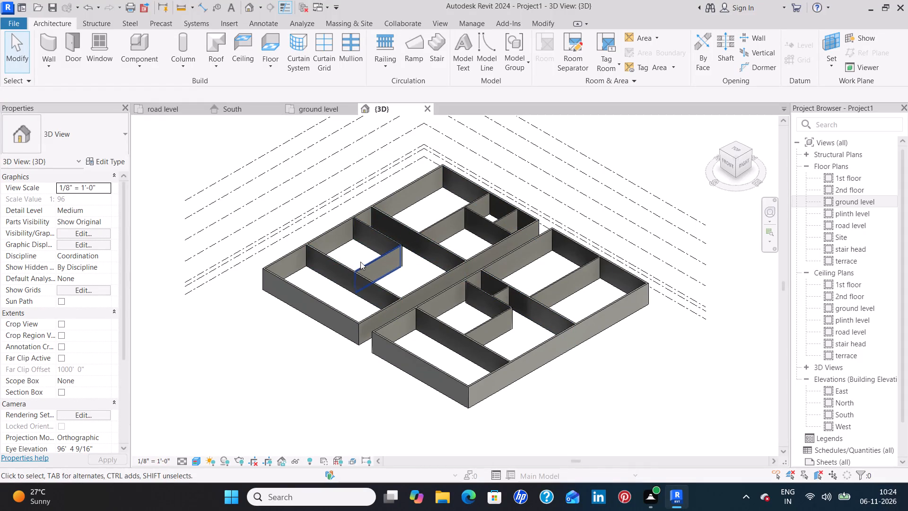
shift+middle_drag(361, 262, 391, 356)
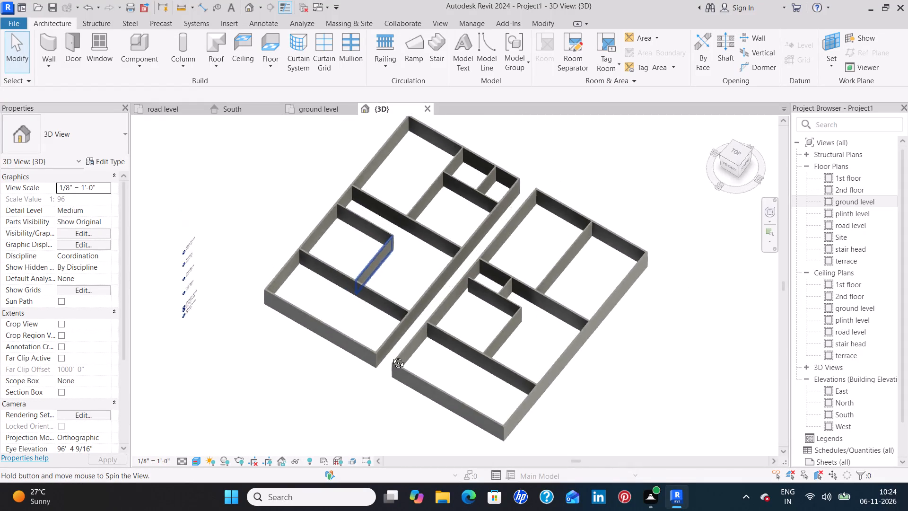
shift+middle_drag(391, 356, 490, 274)
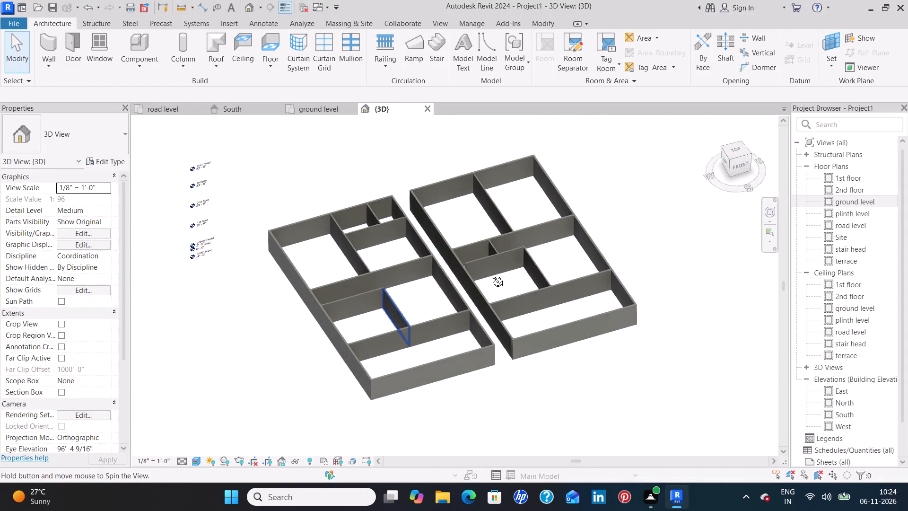
Orbit the 3D view to a lower front angle to inspect both wall layouts.
shift+middle_drag(490, 274, 402, 203)
shift+scroll(485, 274, down, 1)
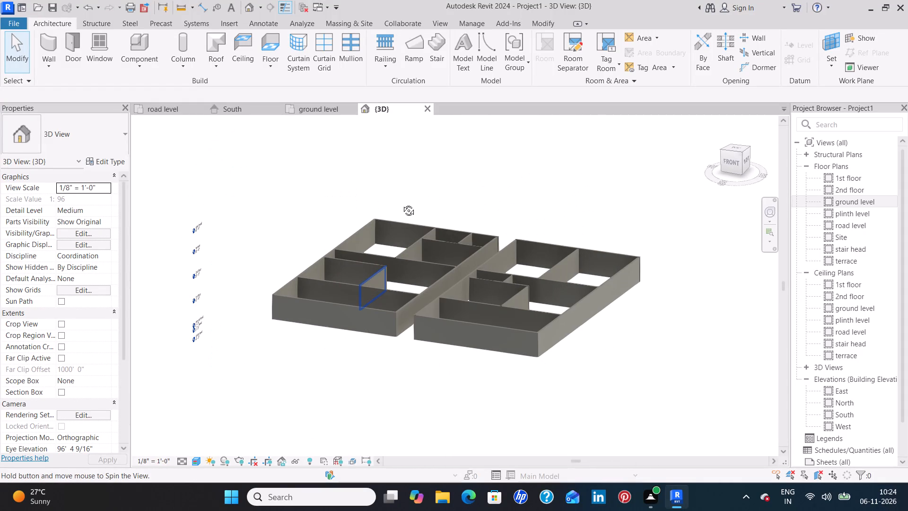
shift+middle_drag(402, 203, 402, 204)
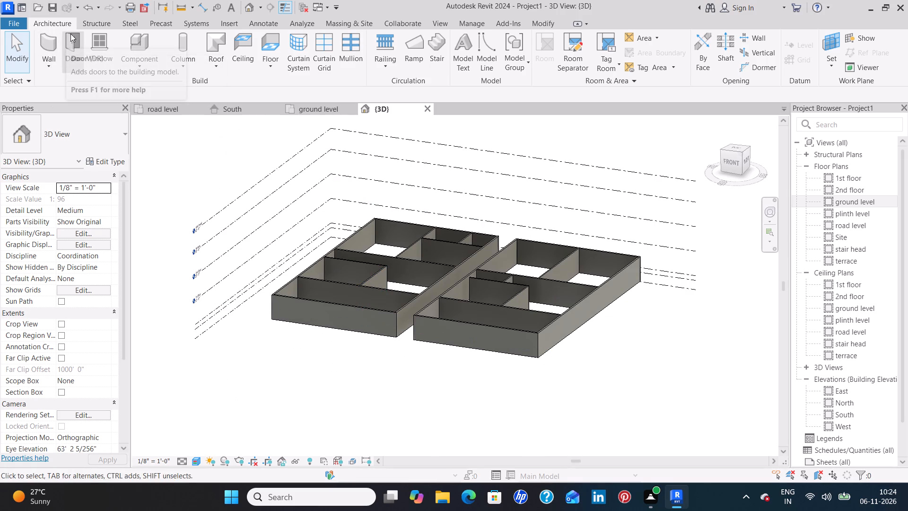
In the ground level plan, place a 30" x 84" Single-Flush door between the first plan's 4'x5'6" toilet and kid's bedroom, about 7'-9" from the toilet partition.
click(324, 109)
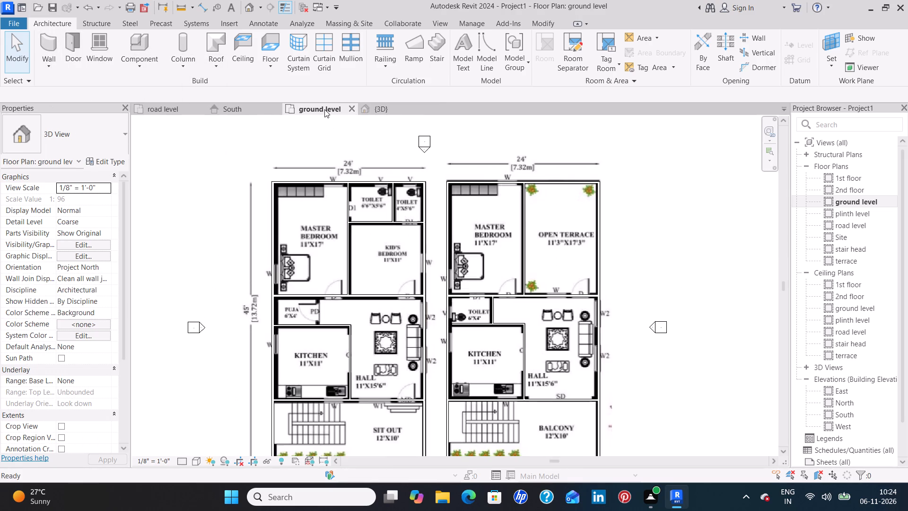
scroll(424, 303, down, 1)
middle_drag(416, 328, 421, 286)
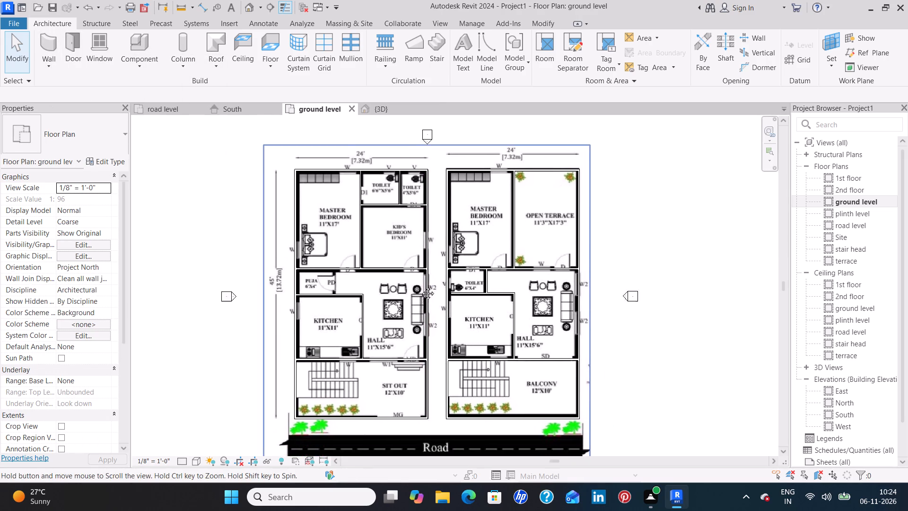
middle_drag(421, 286, 423, 269)
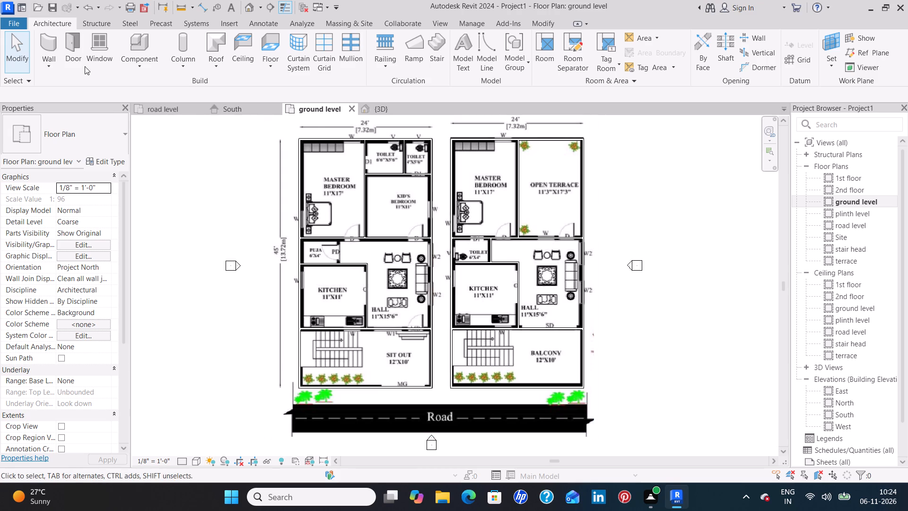
click(73, 43)
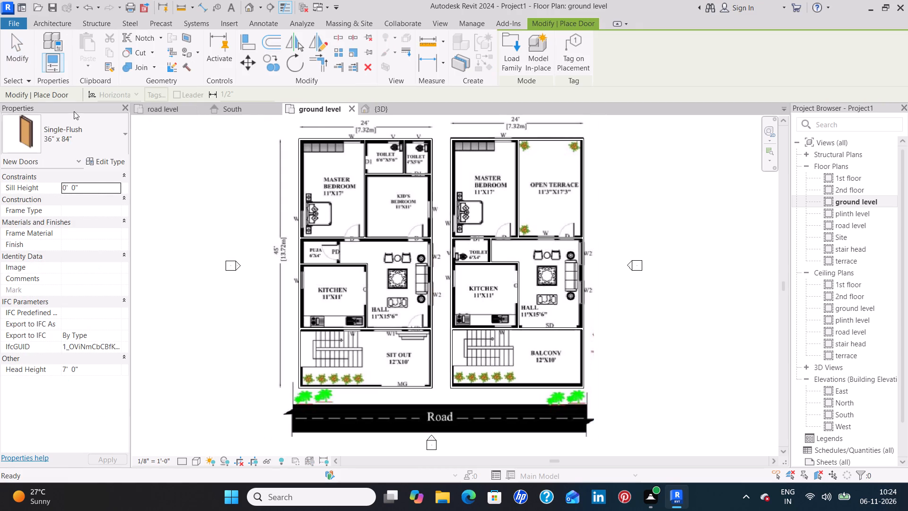
click(72, 143)
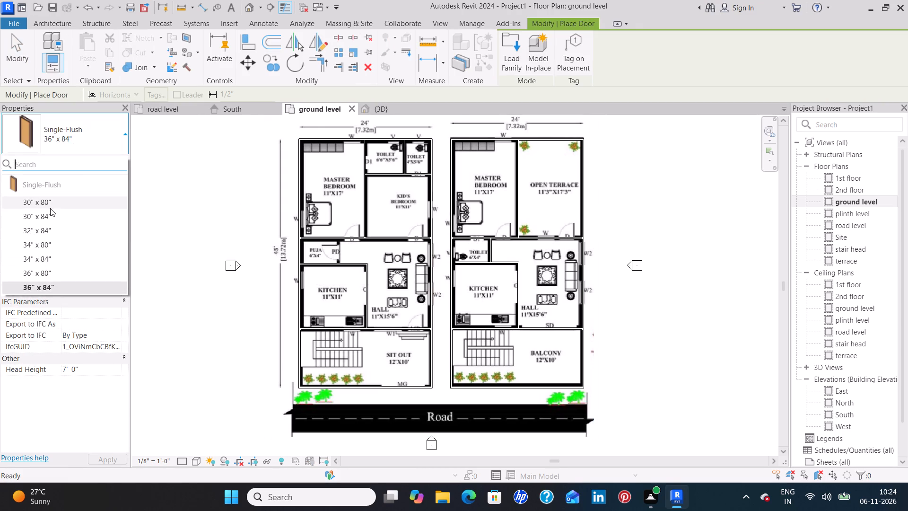
click(49, 220)
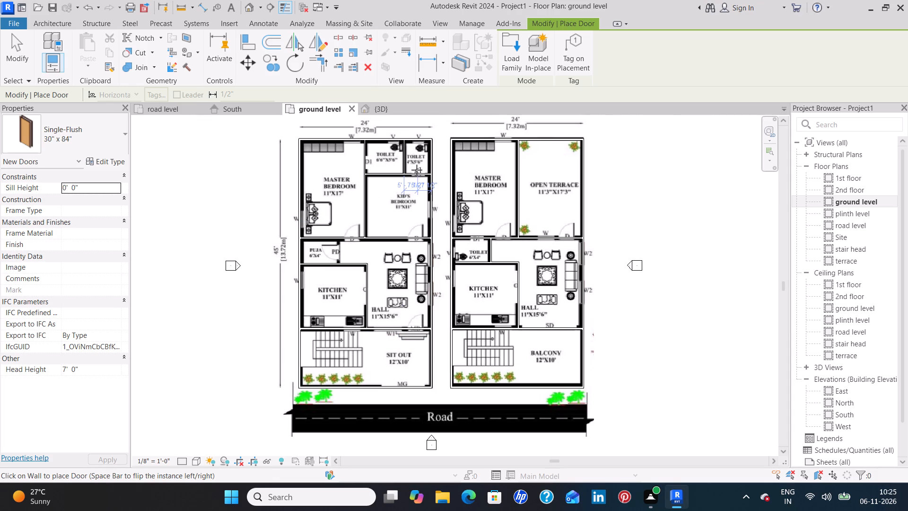
scroll(417, 170, up, 9)
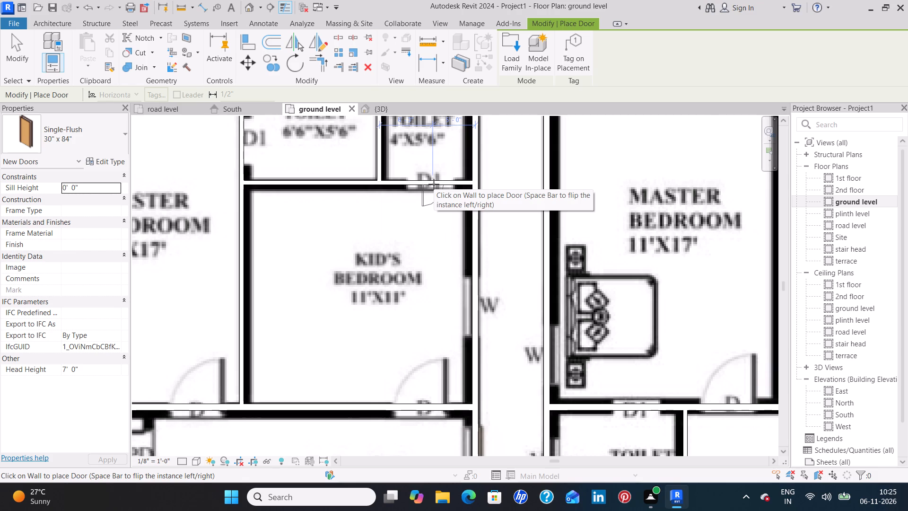
middle_drag(430, 186, 430, 212)
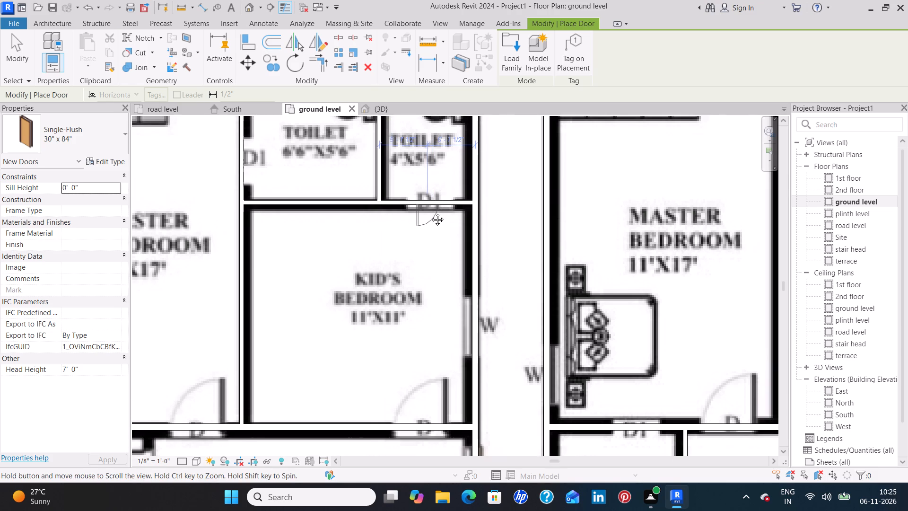
middle_drag(430, 212, 432, 260)
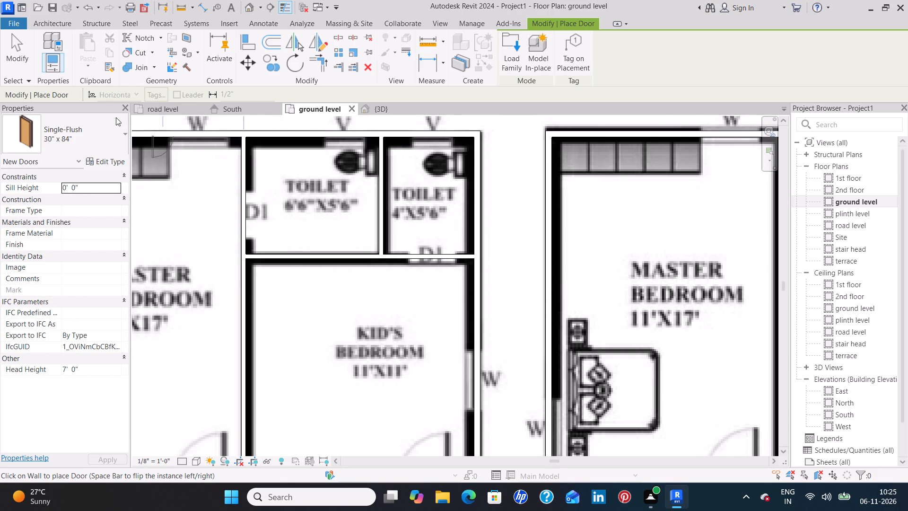
click(103, 135)
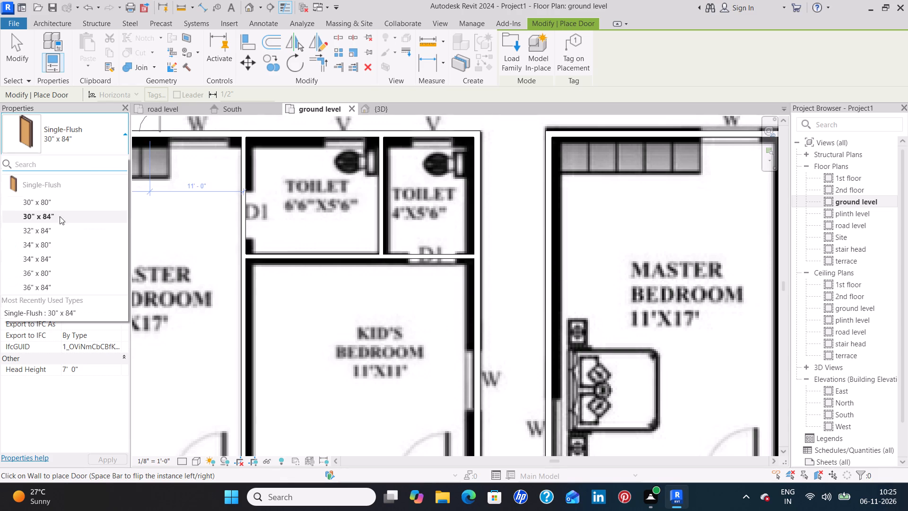
click(60, 235)
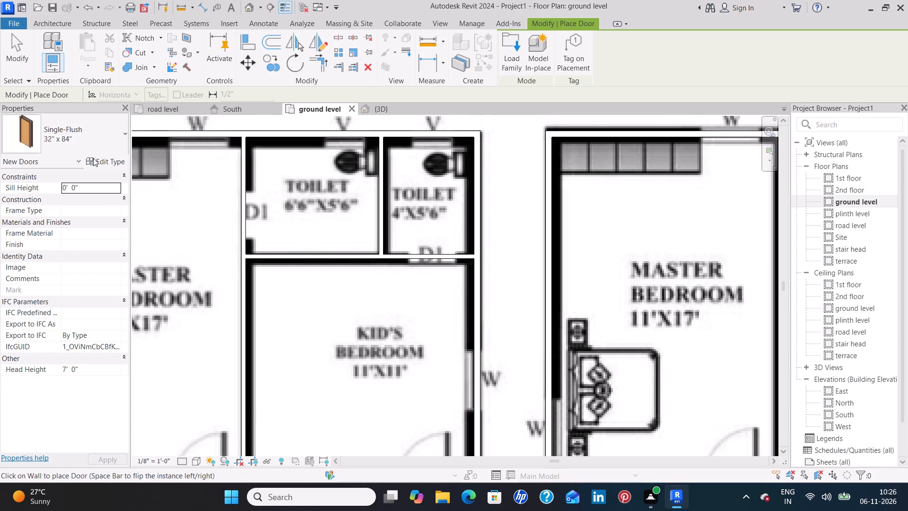
click(92, 133)
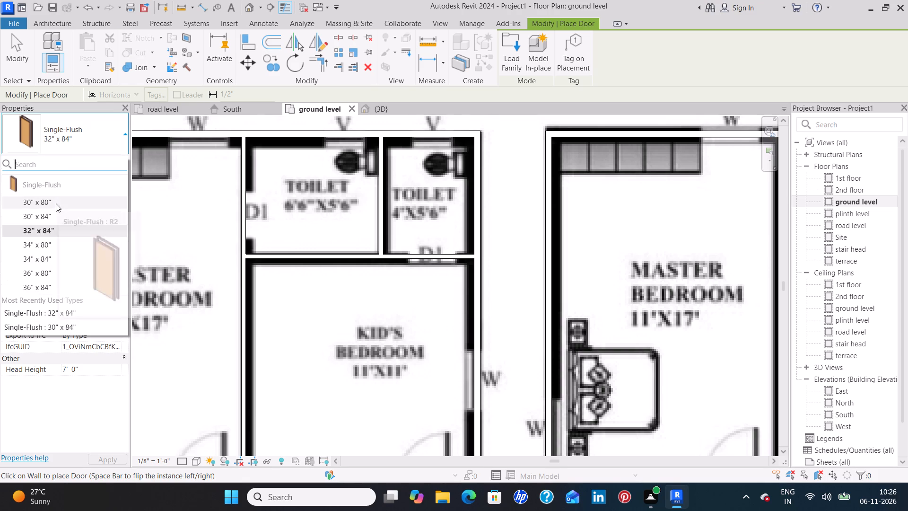
click(56, 212)
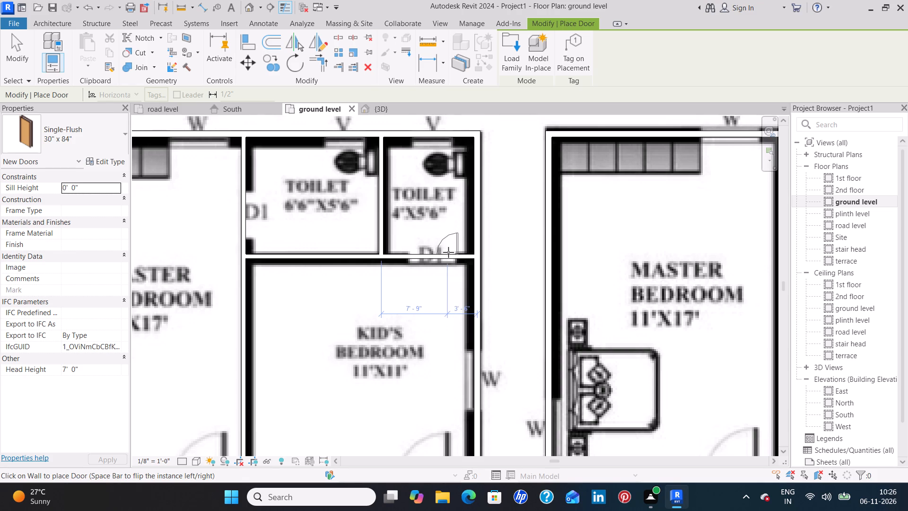
click(447, 252)
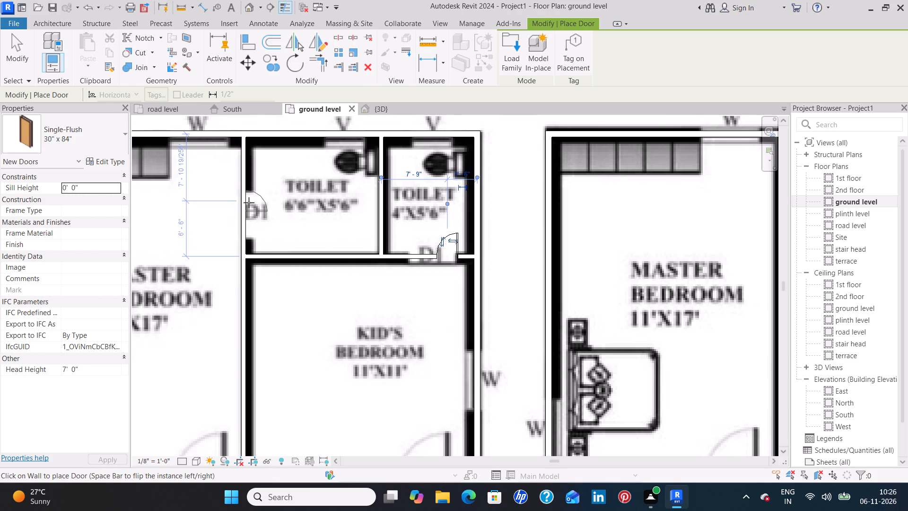
Place a flipped 30" x 84" Single-Flush door between the 6'6"x5'6" toilet and master bedroom, about 6'-0" from the kid's bedroom partition.
key(space)
click(248, 203)
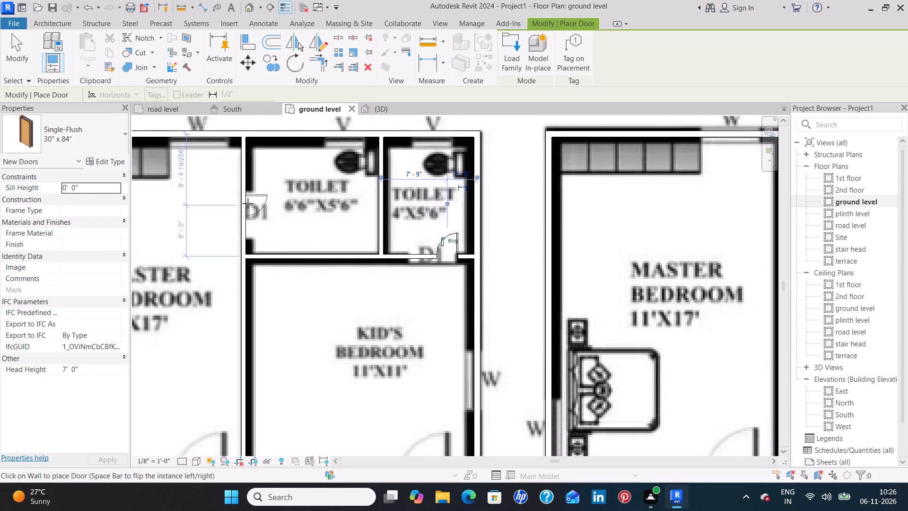
Place a flipped 30" x 84" Single-Flush door in the second plan's toilet side partition, about 2'-0" from the master bedroom cross wall.
scroll(338, 348, down, 4)
middle_drag(334, 381, 334, 375)
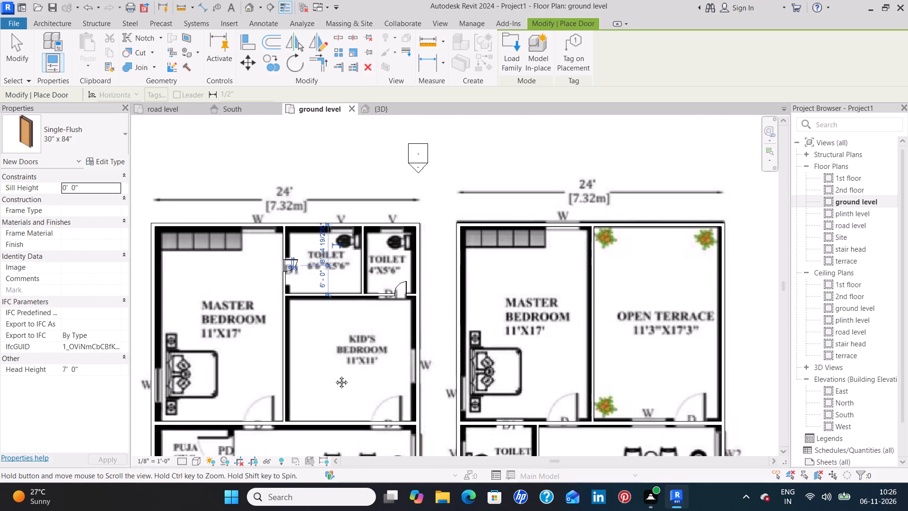
middle_drag(334, 375, 340, 266)
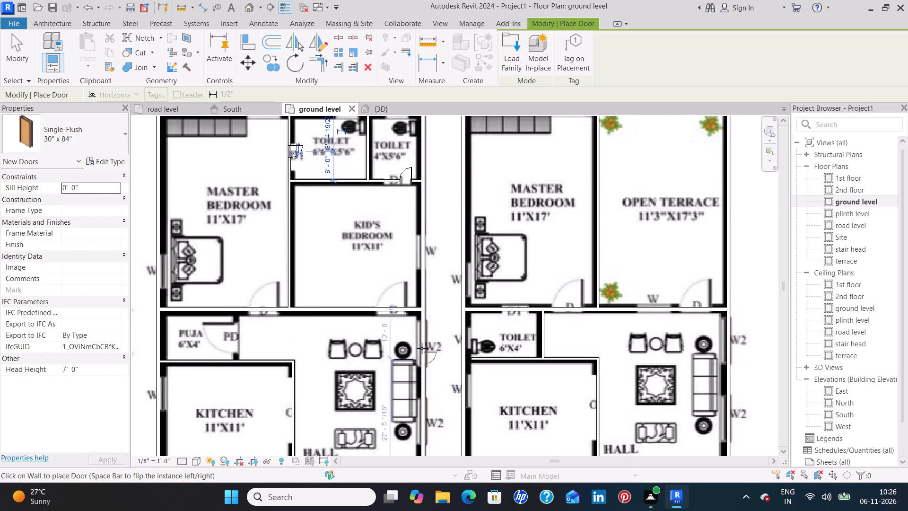
scroll(291, 317, down, 1)
middle_drag(309, 345, 303, 258)
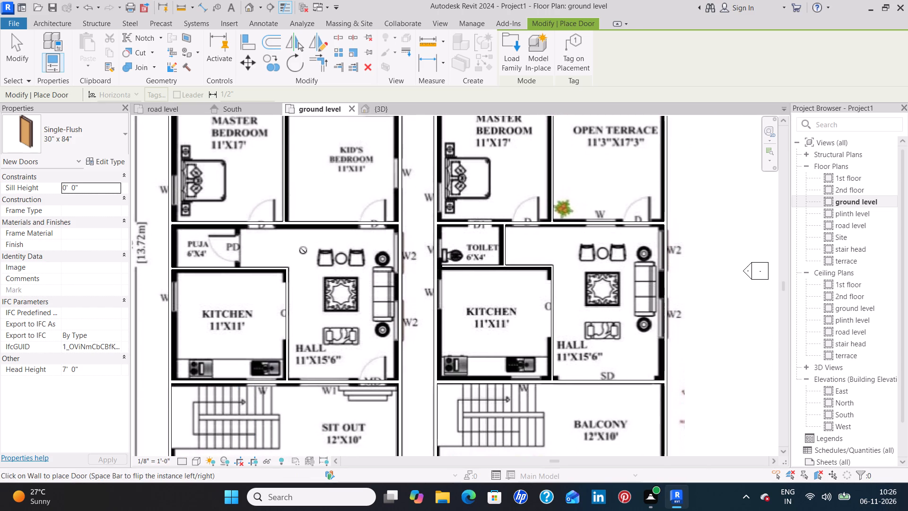
middle_drag(507, 282, 454, 335)
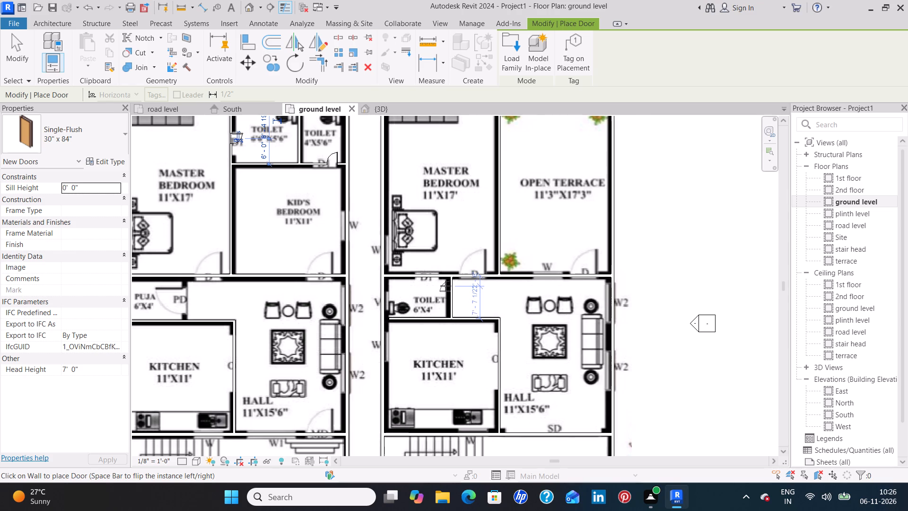
key(space)
scroll(447, 282, up, 7)
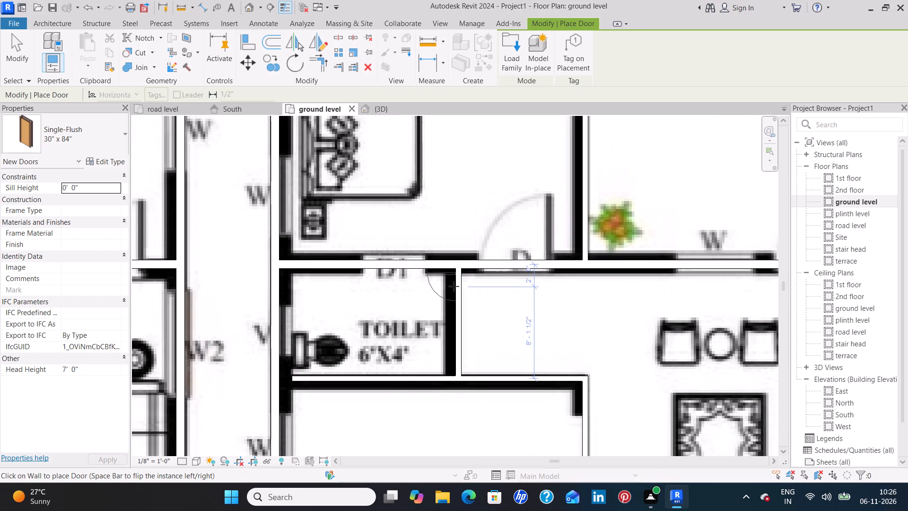
click(454, 286)
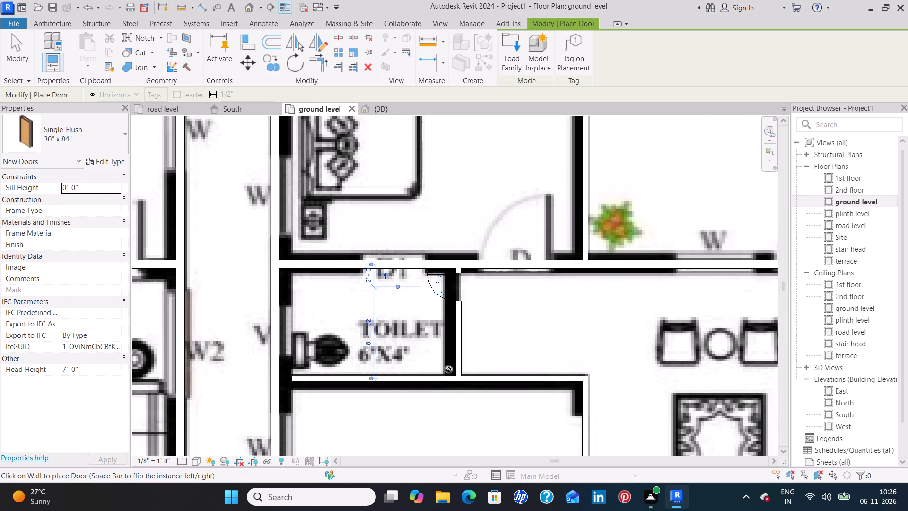
Open the Door-Interior-Single-1_Panel-Wood family from the library's US Doors Residential folder for loading.
scroll(549, 342, down, 6)
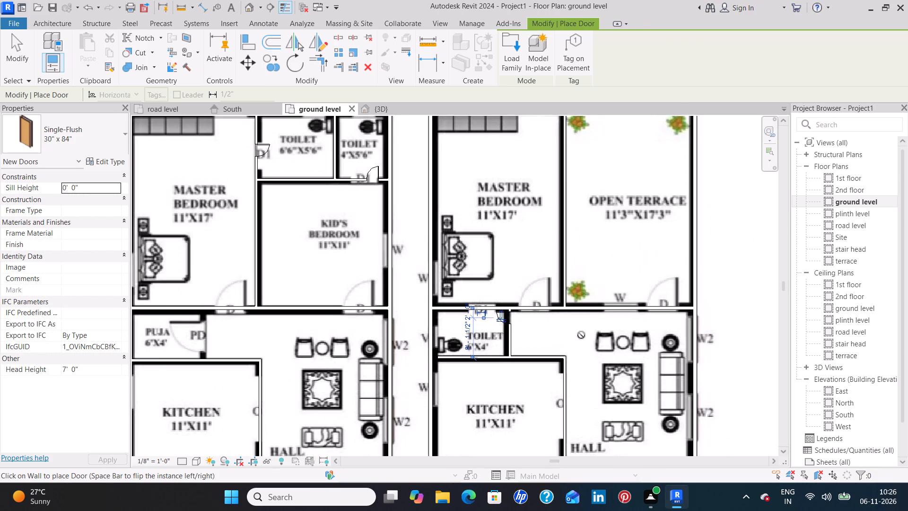
scroll(581, 335, down, 2)
middle_drag(576, 338, 574, 269)
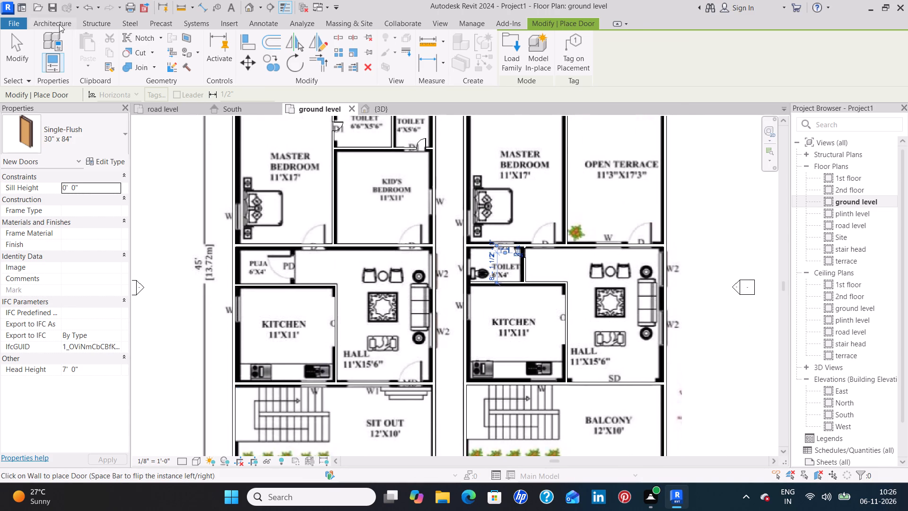
click(508, 56)
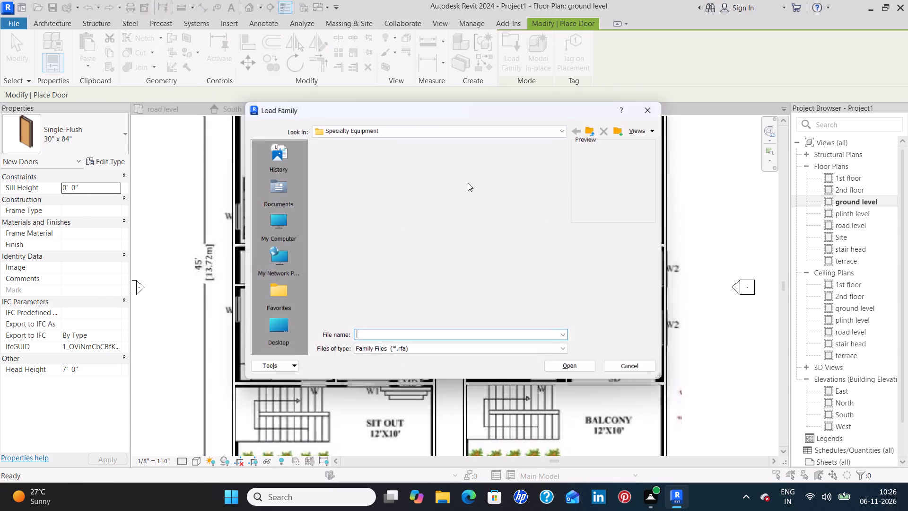
click(593, 130)
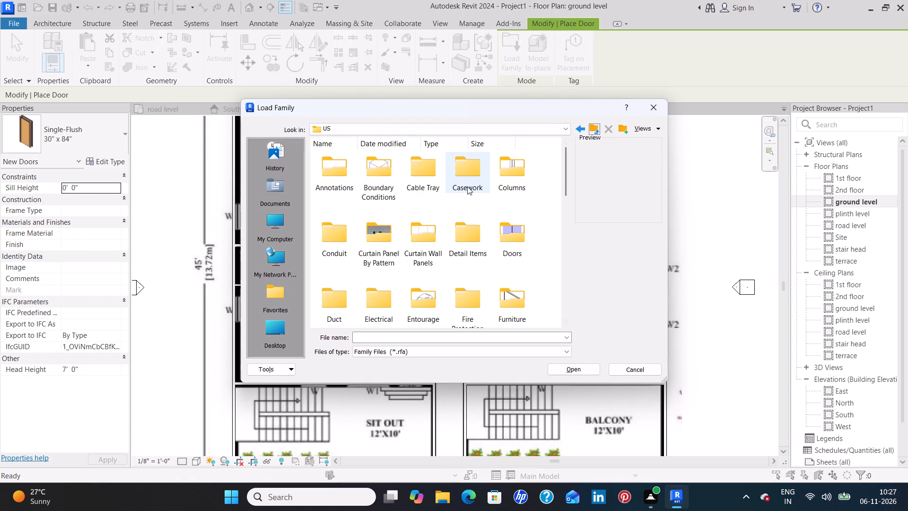
double_click(514, 238)
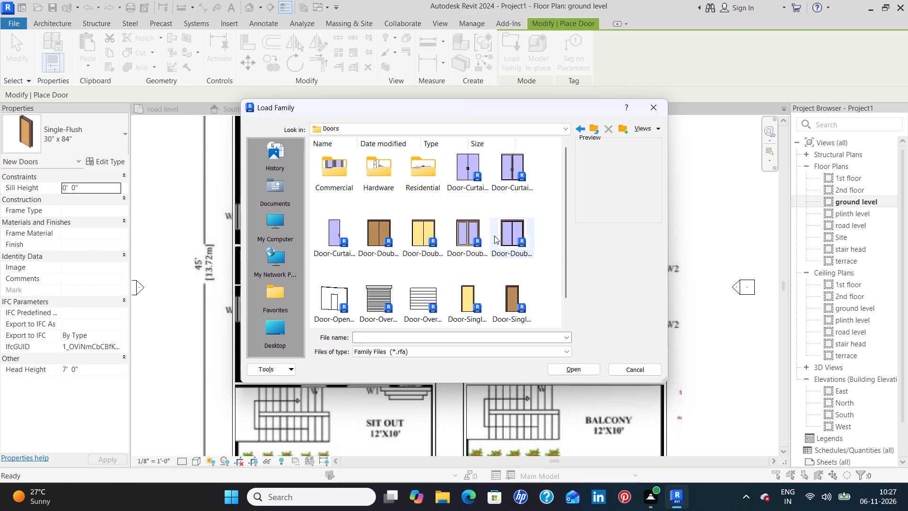
double_click(419, 169)
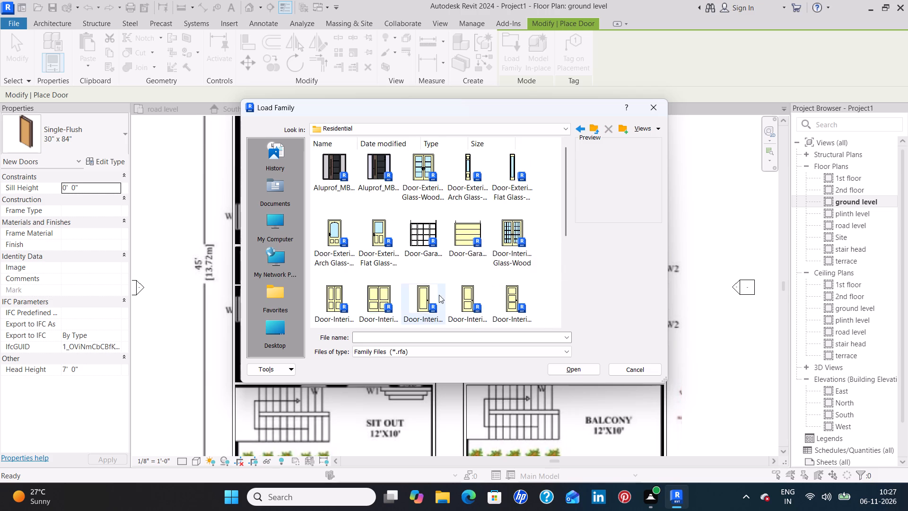
scroll(427, 300, down, 2)
scroll(428, 287, up, 1)
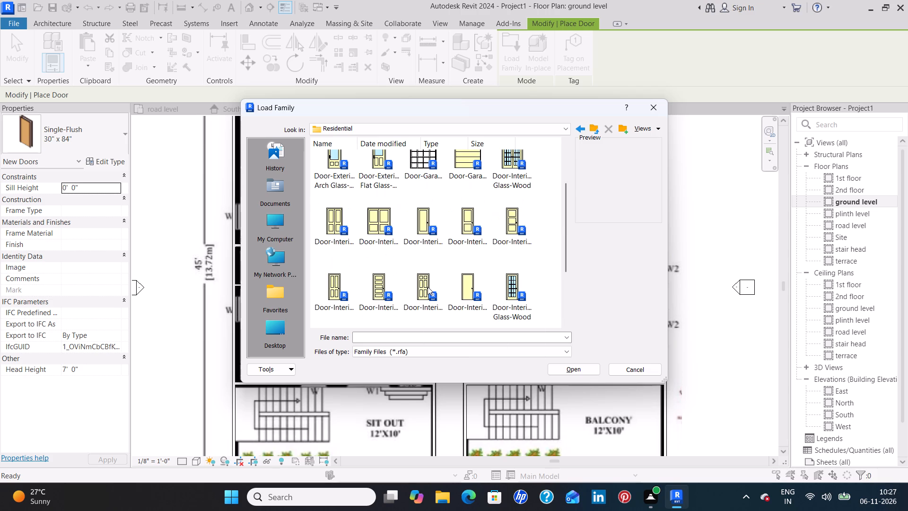
click(421, 234)
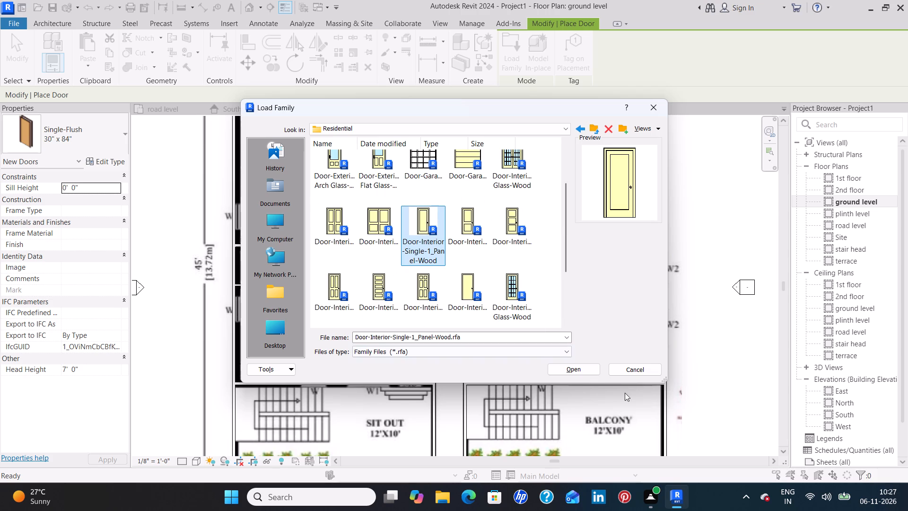
click(583, 370)
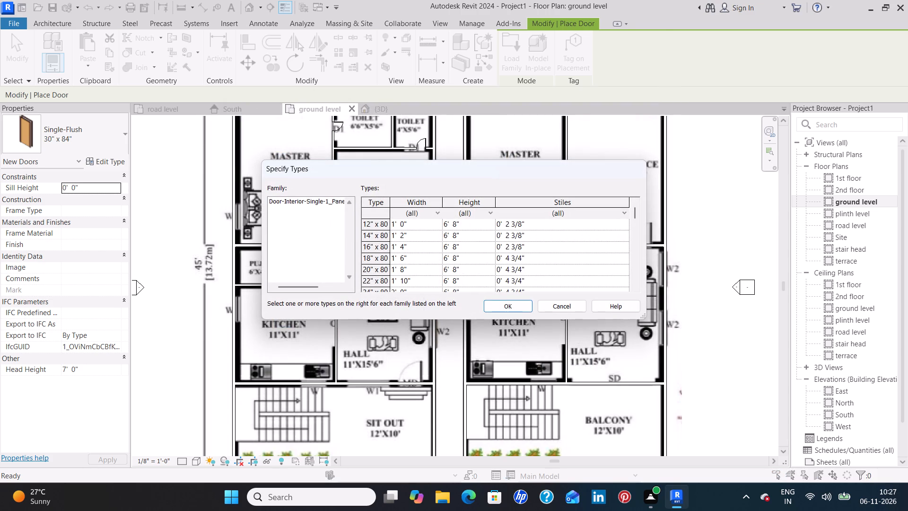
Load the 36" x 84" type of the single one-panel wood interior door family.
scroll(422, 257, down, 4)
scroll(422, 257, up, 1)
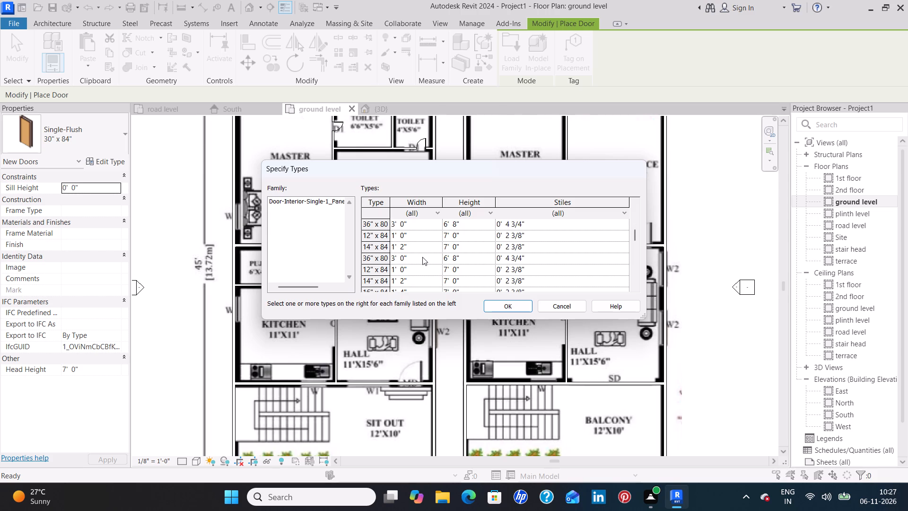
scroll(422, 257, down, 3)
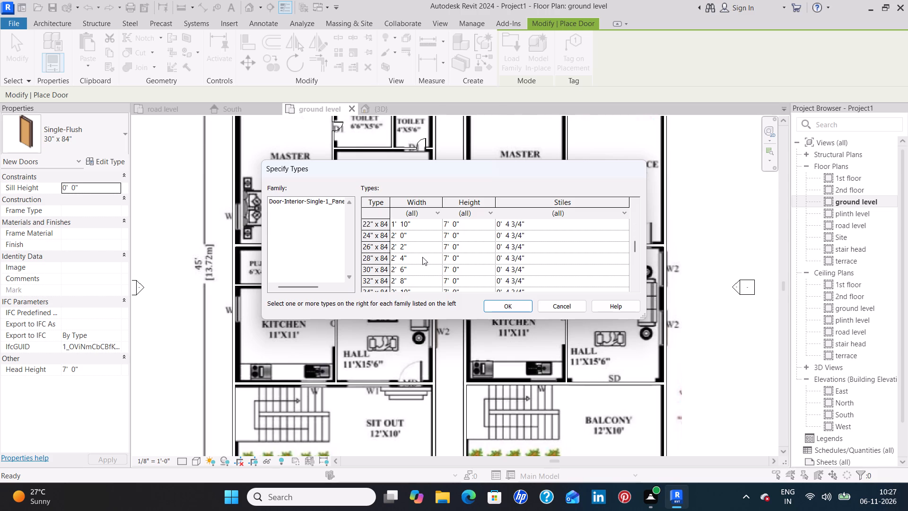
scroll(423, 257, down, 1)
click(421, 271)
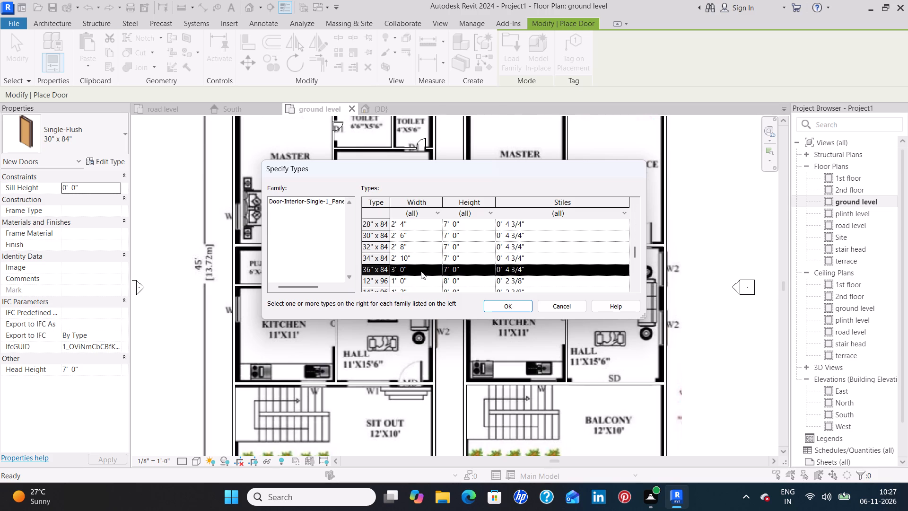
click(494, 306)
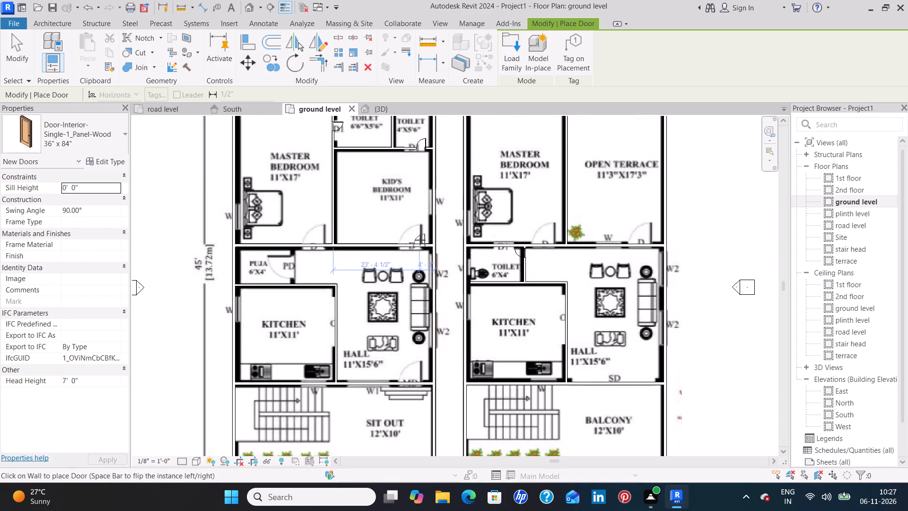
Place a 36" x 84" one-panel door between the first plan's kid's bedroom and hall, about 4'-6" from the outer side wall.
scroll(419, 240, up, 8)
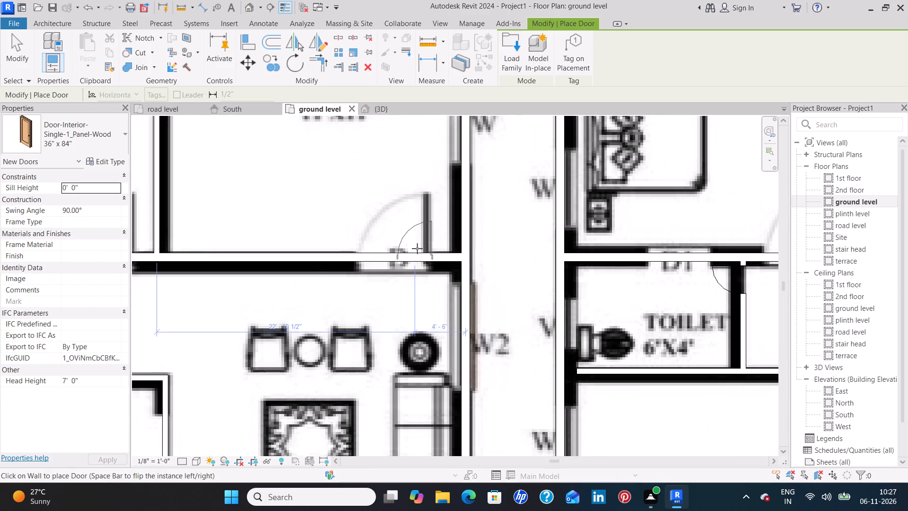
click(417, 249)
Place a 36" x 84" one-panel door in the first plan's master bedroom cross wall, about 3'-6" from the kid's bedroom partition.
scroll(417, 249, down, 6)
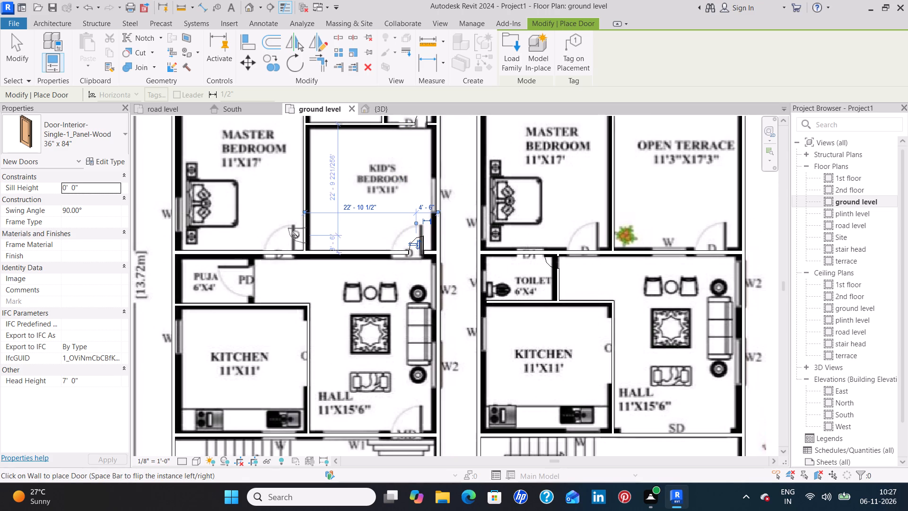
scroll(275, 246, up, 7)
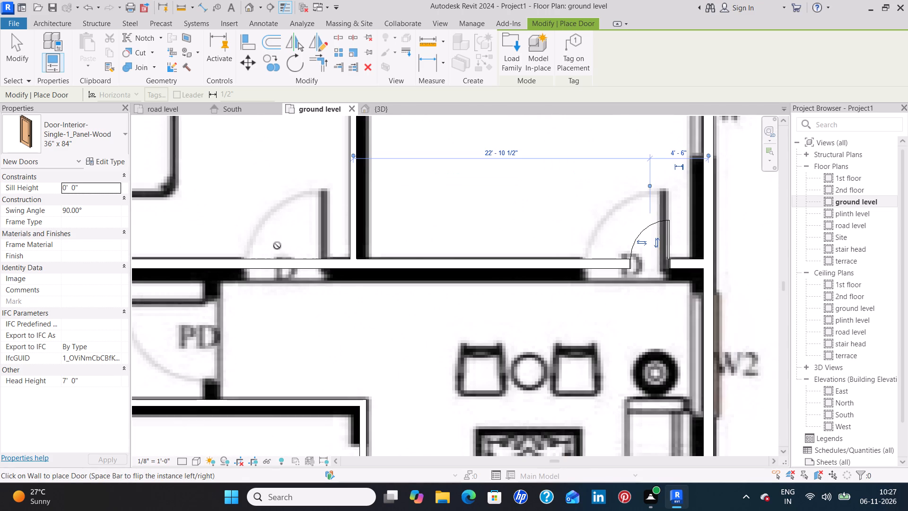
click(305, 258)
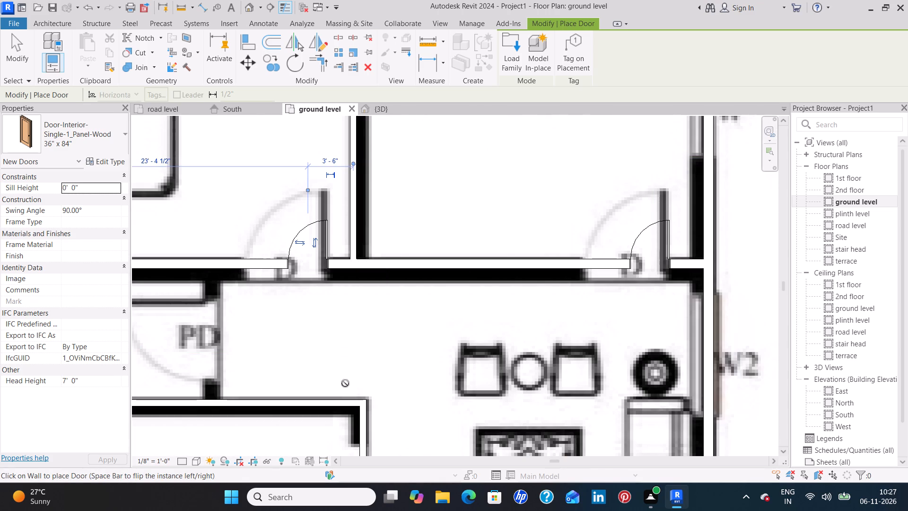
Place a 36" x 84" one-panel door in the second plan's master bedroom cross wall, about 4'-6" from the open terrace partition.
scroll(347, 383, down, 2)
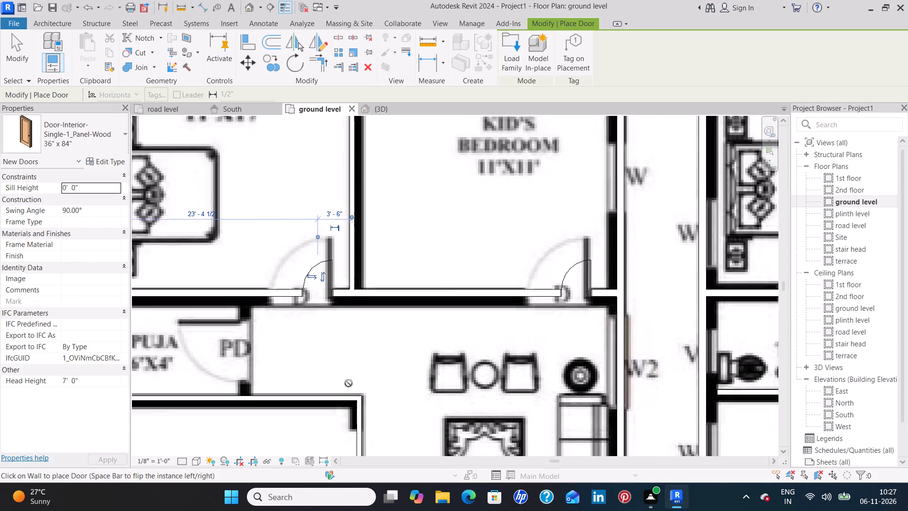
scroll(349, 383, down, 6)
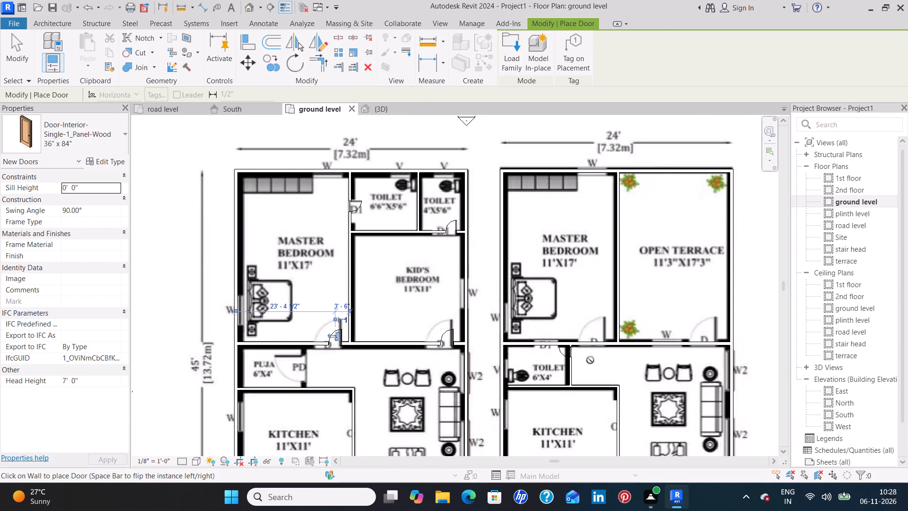
scroll(598, 345, up, 8)
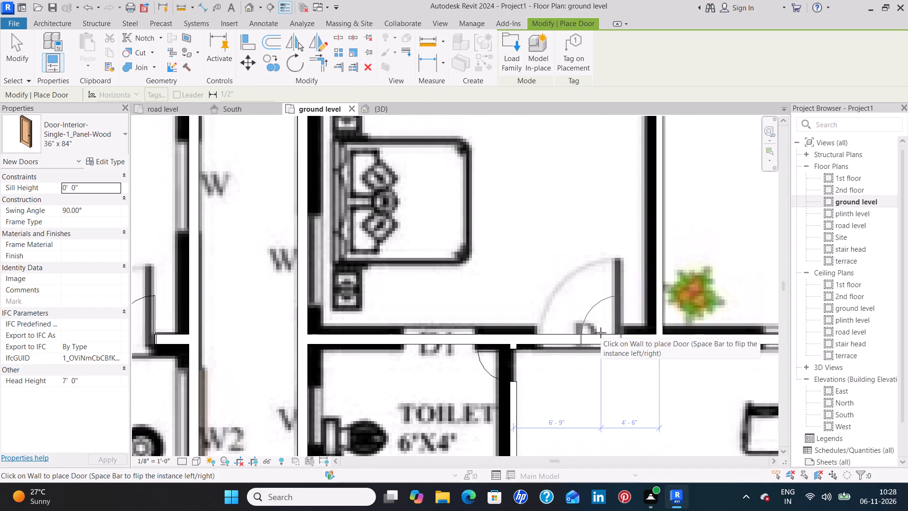
click(601, 333)
Check the remaining door openings at the open terrace, halls and puja room across both plans.
scroll(614, 392, down, 3)
middle_drag(676, 405, 608, 403)
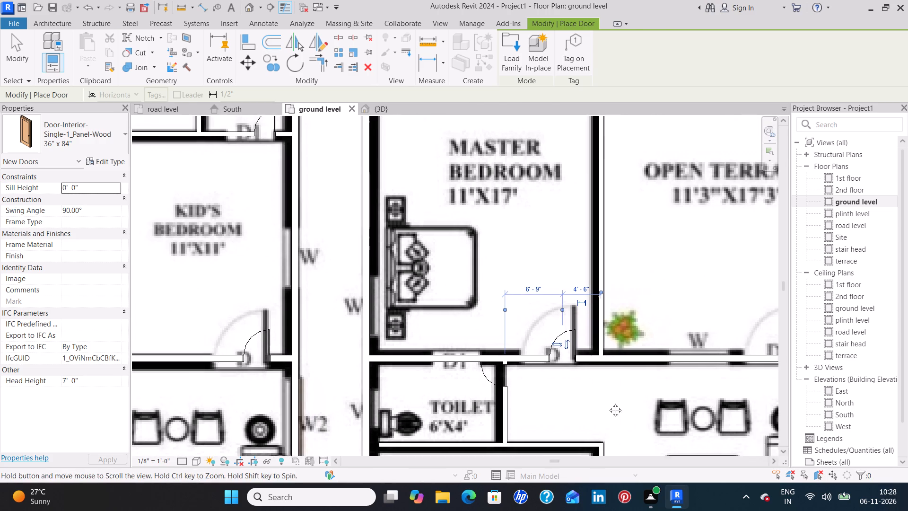
middle_drag(608, 403, 501, 379)
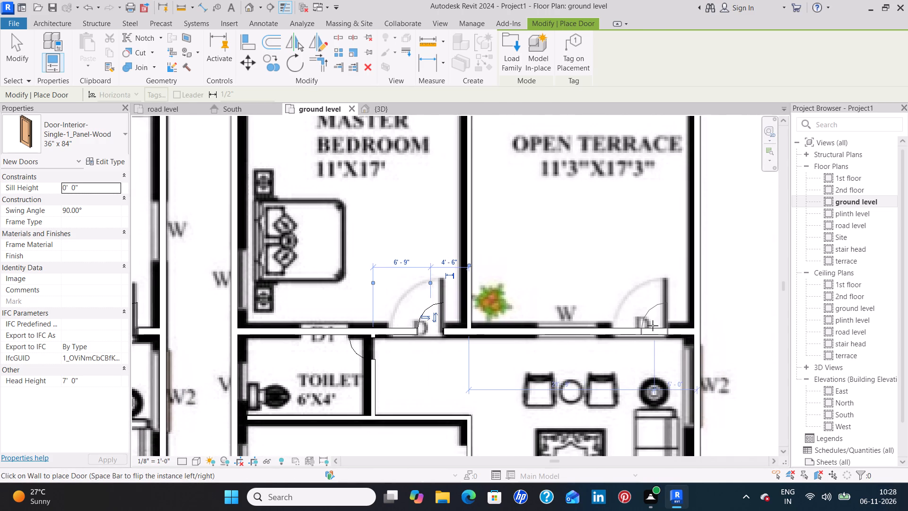
scroll(432, 402, down, 4)
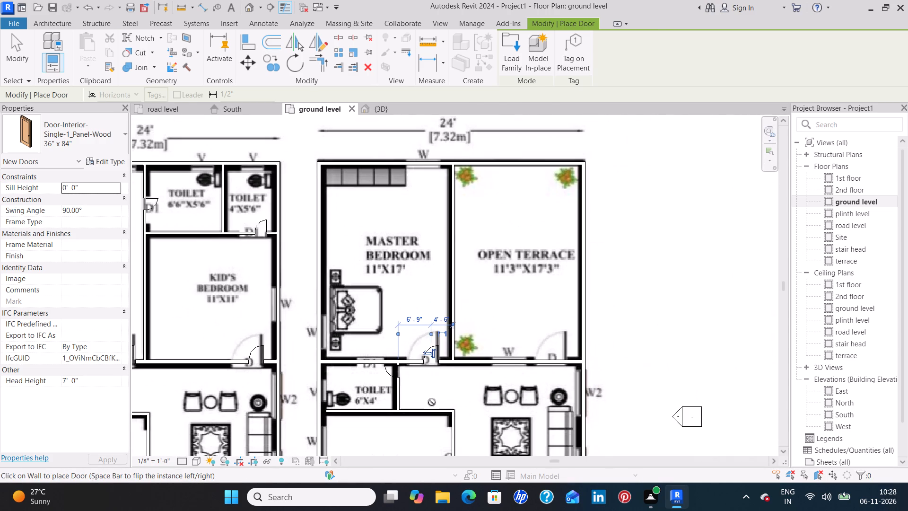
middle_drag(433, 403, 480, 211)
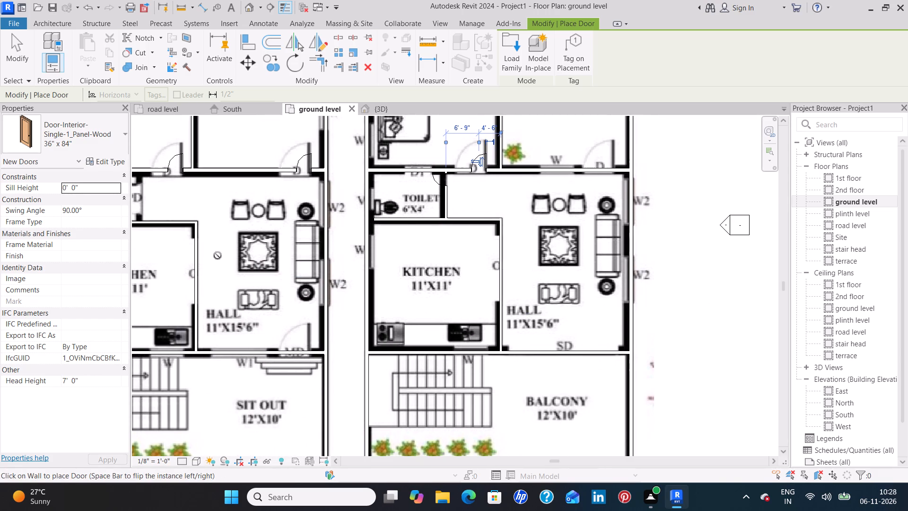
middle_drag(296, 288, 461, 327)
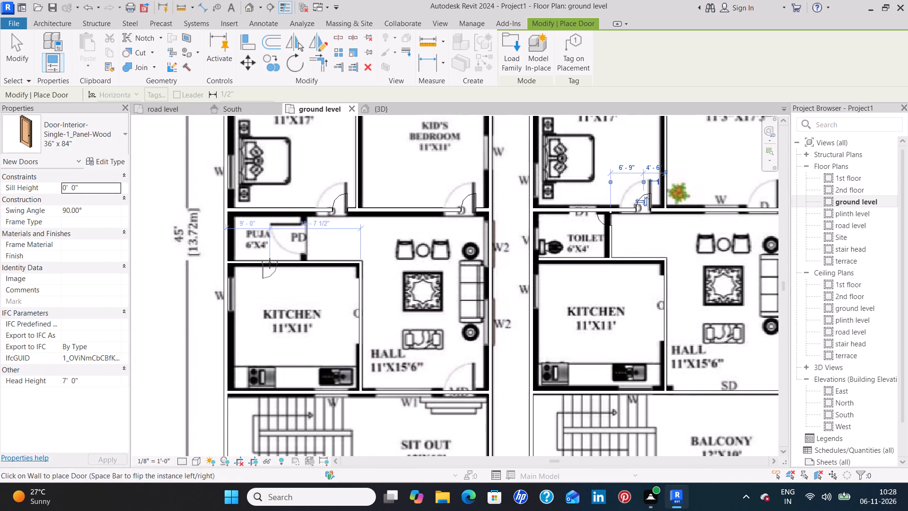
key(Escape)
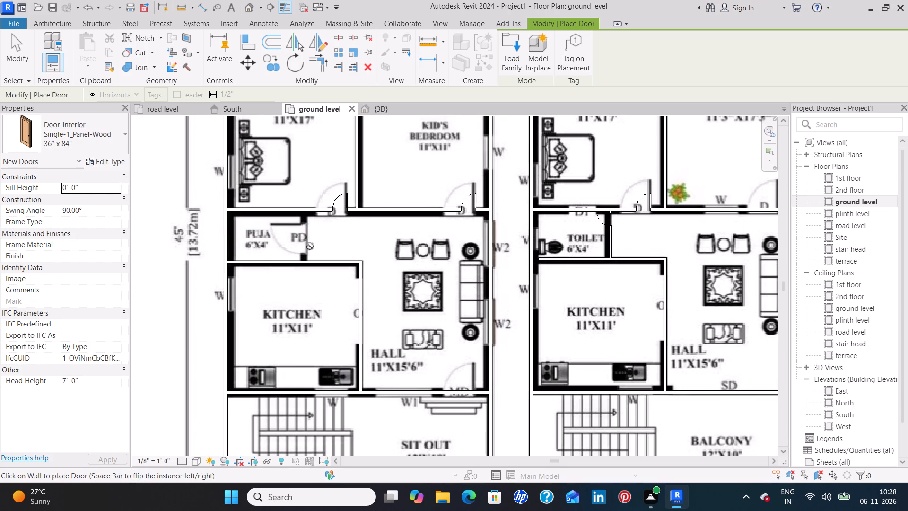
key(Escape)
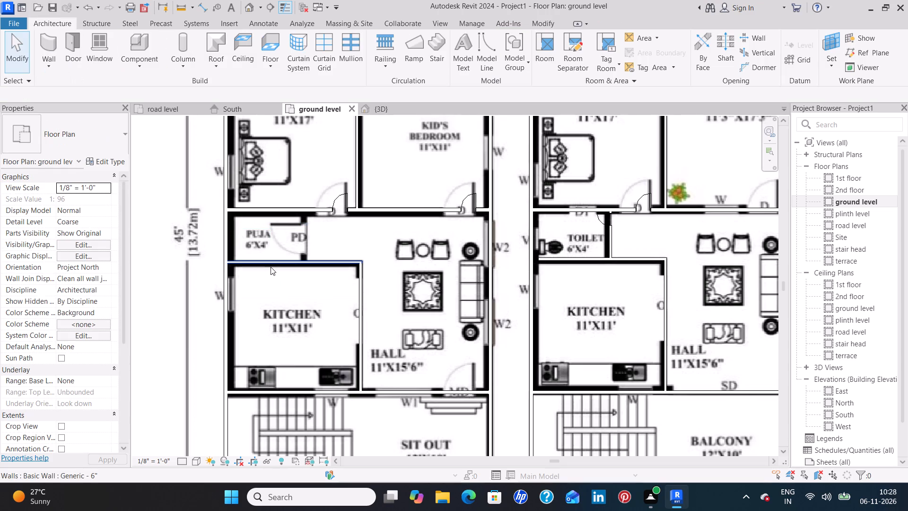
Draw a 6" generic wall about 10'-9" long on the puja room's door side, from the bedroom cross wall to the kitchen wall.
click(324, 210)
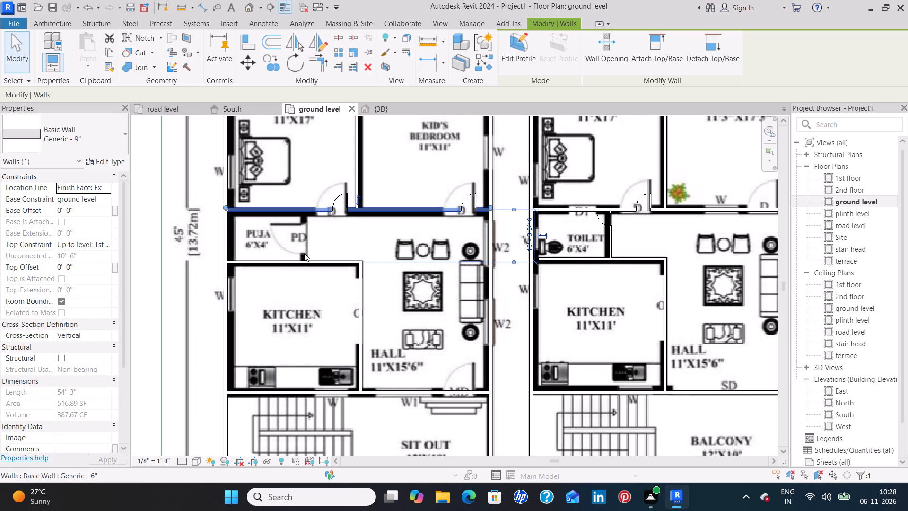
click(318, 261)
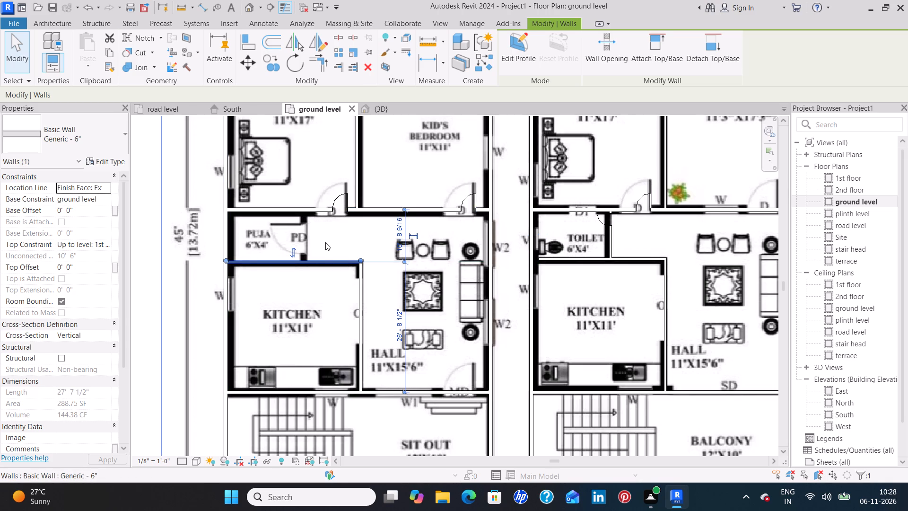
text(cs)
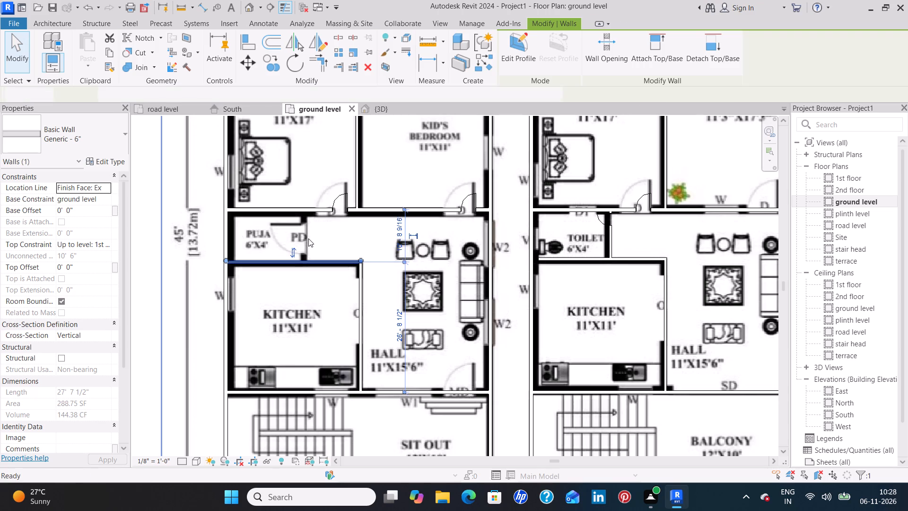
click(308, 211)
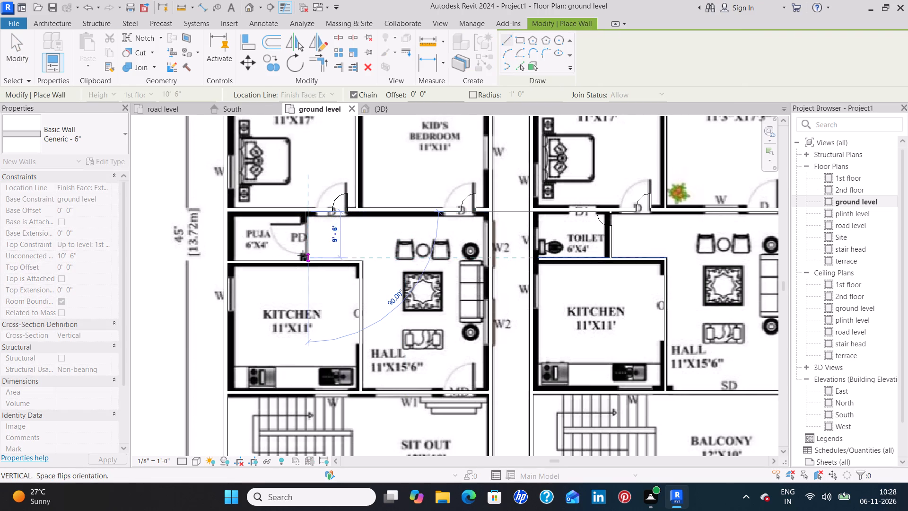
click(306, 260)
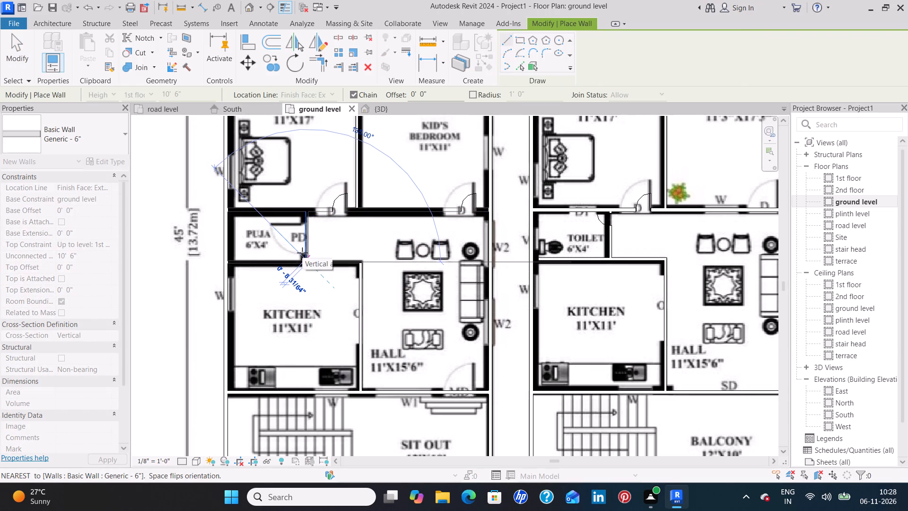
key(space)
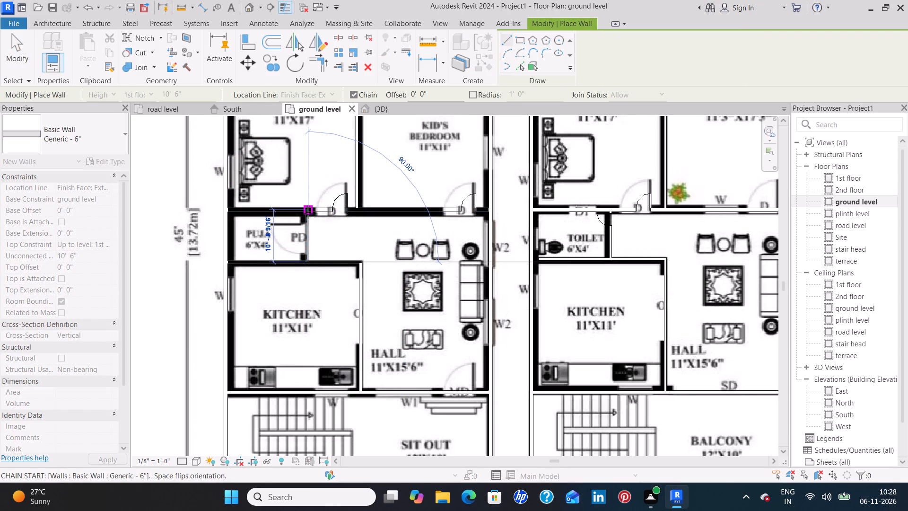
click(308, 211)
key(space)
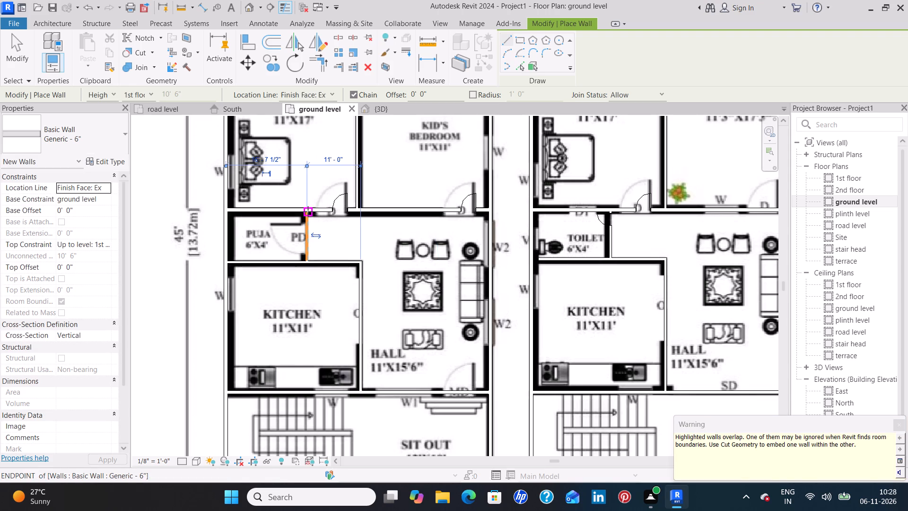
key(space)
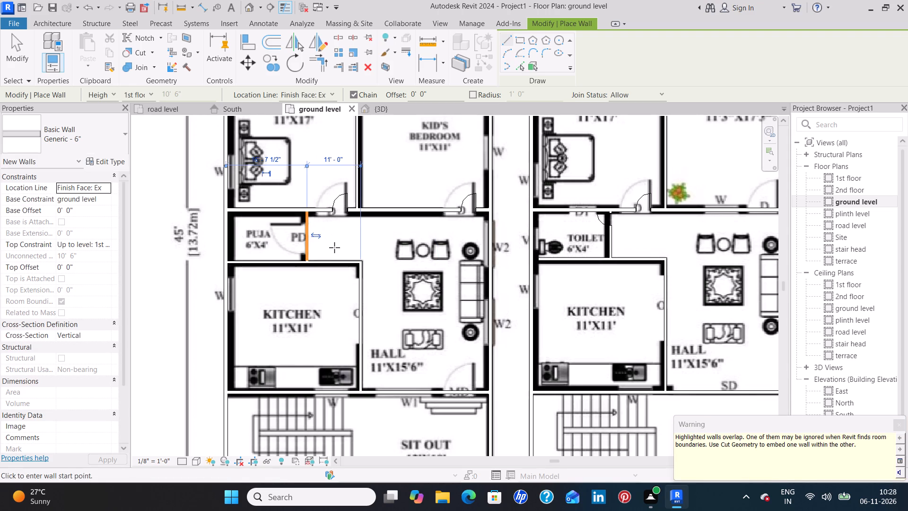
key(Escape)
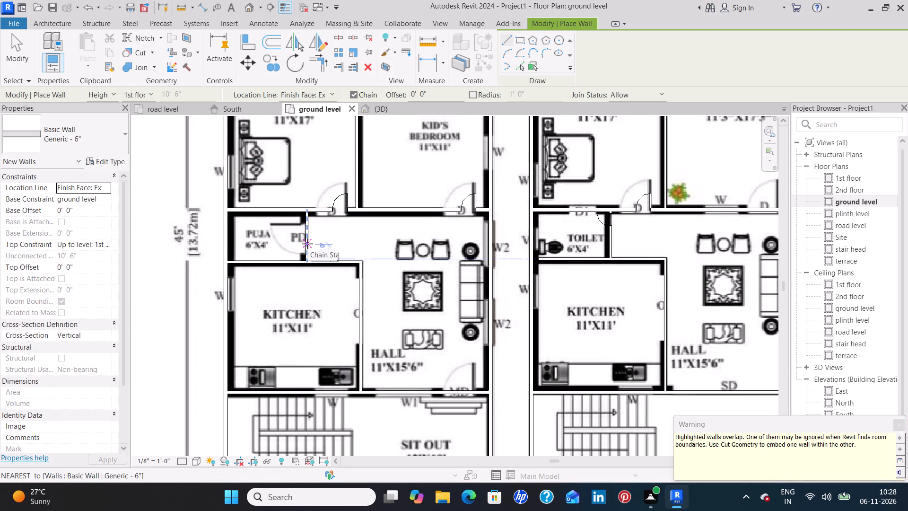
scroll(307, 244, up, 4)
key(Escape)
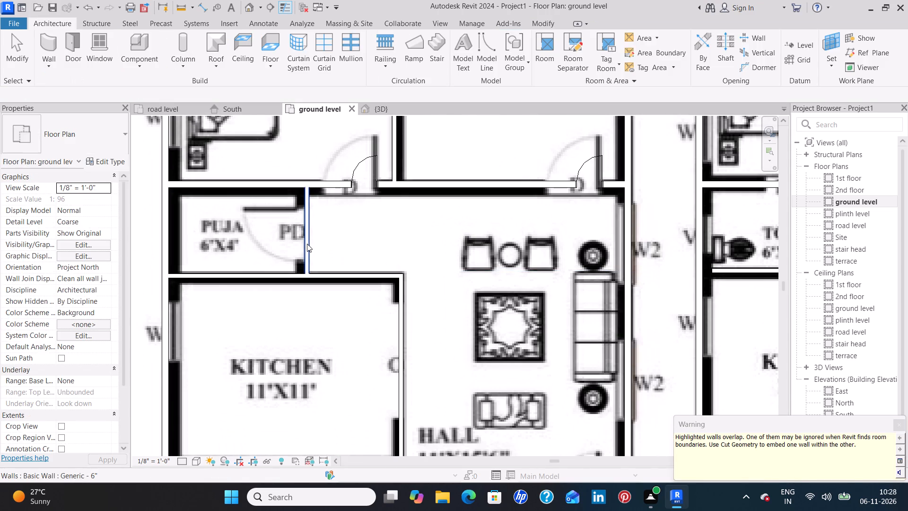
Nudge the puja room's new wall towards the puja room, about 11'-4" from the wall between kitchen and hall.
click(307, 244)
key(Left)
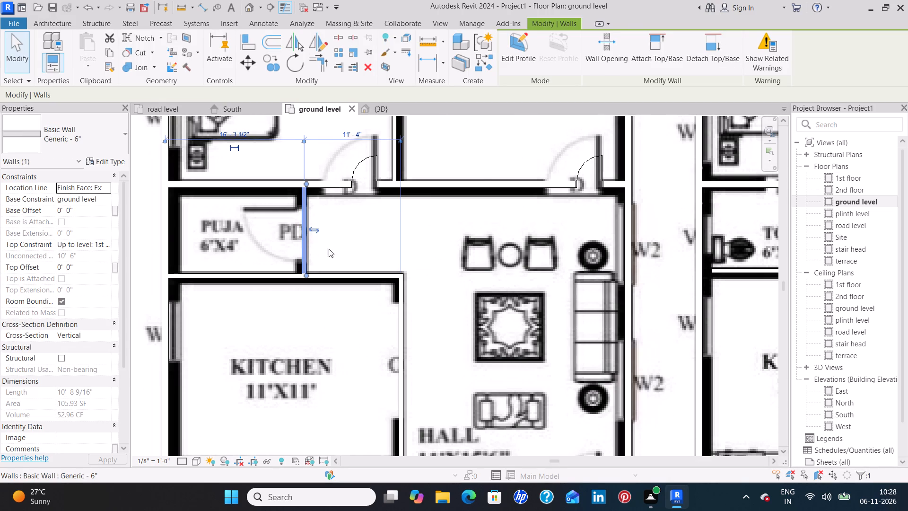
click(346, 241)
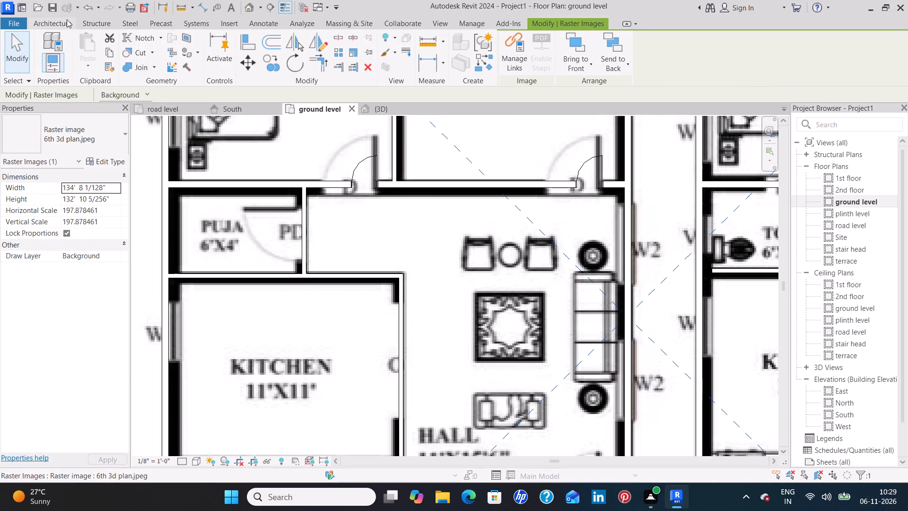
Place a 36" x 84" one-panel door in the puja room's new wall, about 6'-1" from the kitchen wall.
click(67, 19)
click(67, 44)
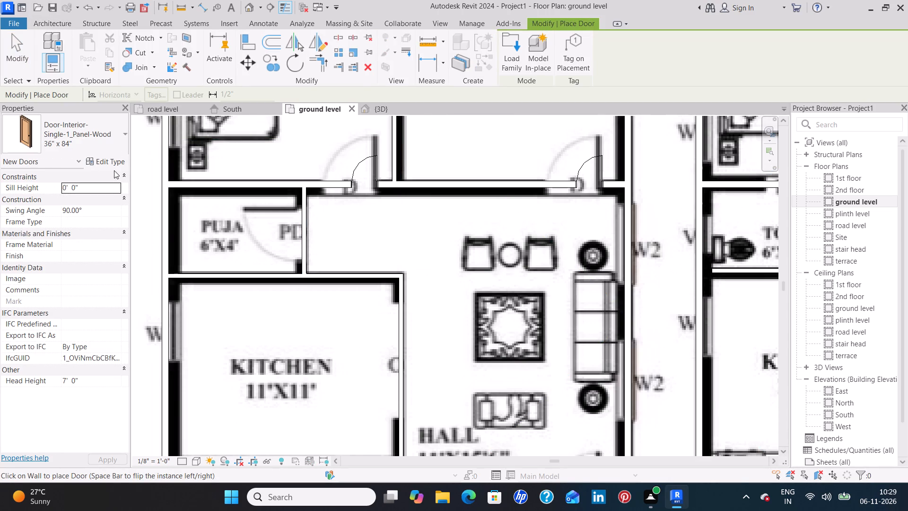
click(303, 221)
Load the Door-Exterior-Double-Full Glass-Wood_Clad family from the Residential folder in its 60" x 84" type.
scroll(516, 358, down, 5)
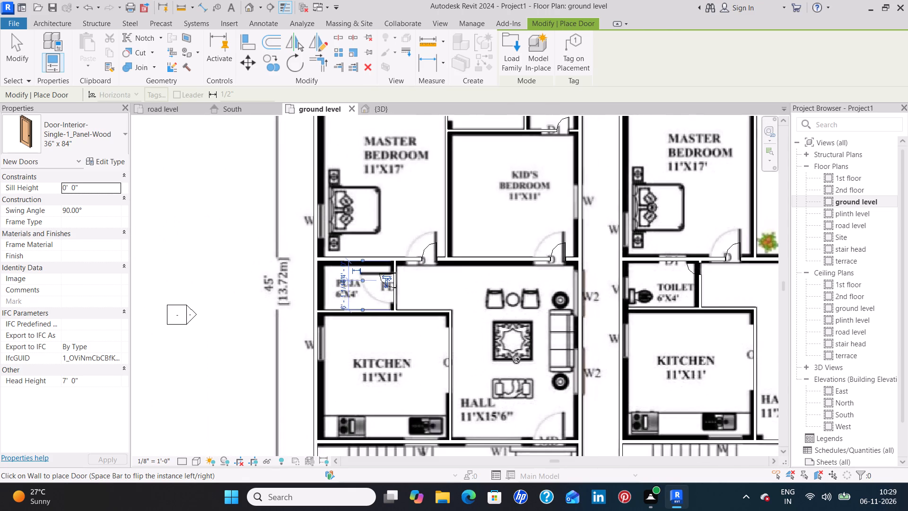
scroll(516, 360, down, 1)
middle_drag(508, 372, 356, 329)
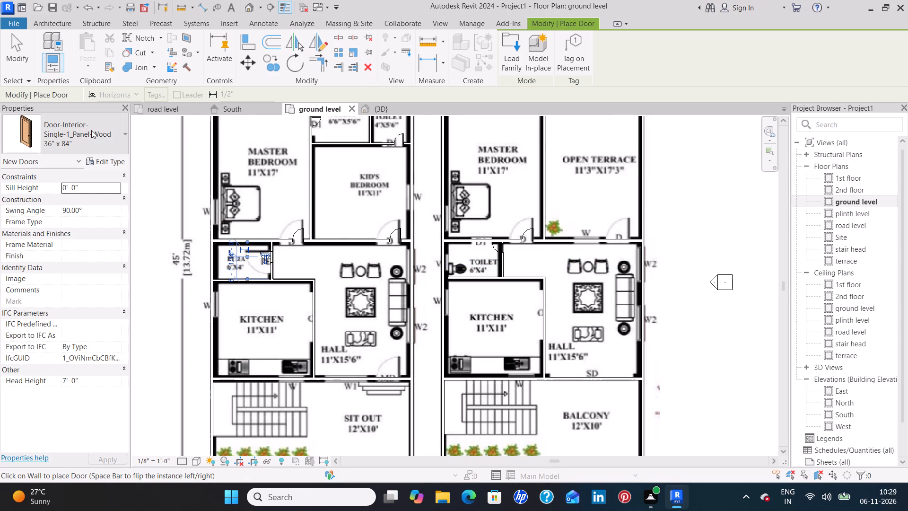
click(509, 67)
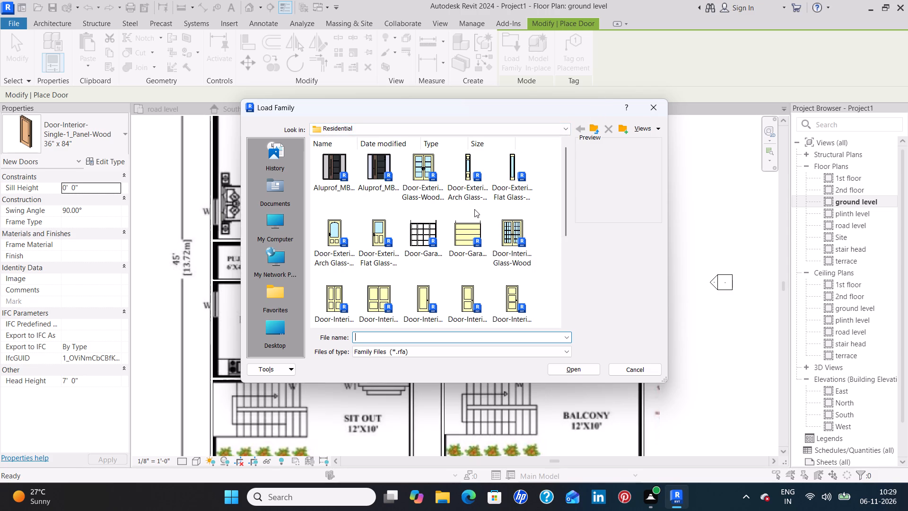
scroll(474, 209, down, 1)
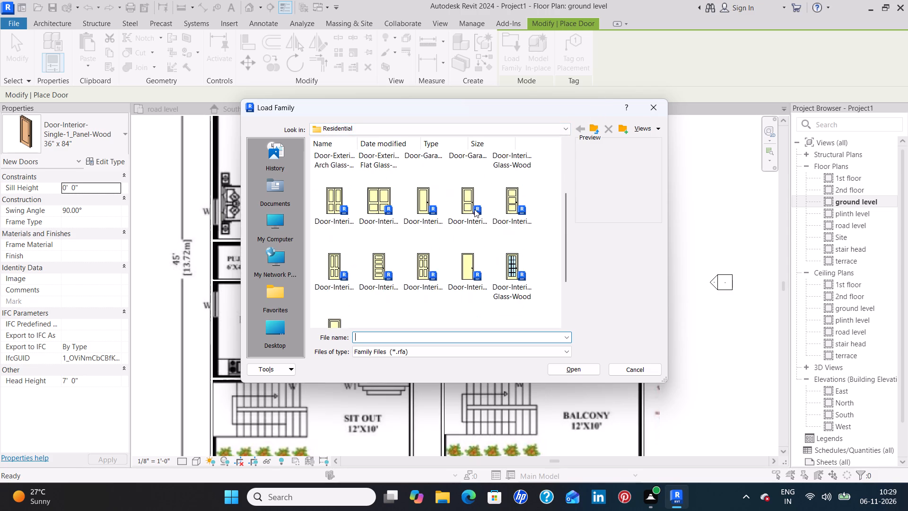
scroll(474, 209, up, 2)
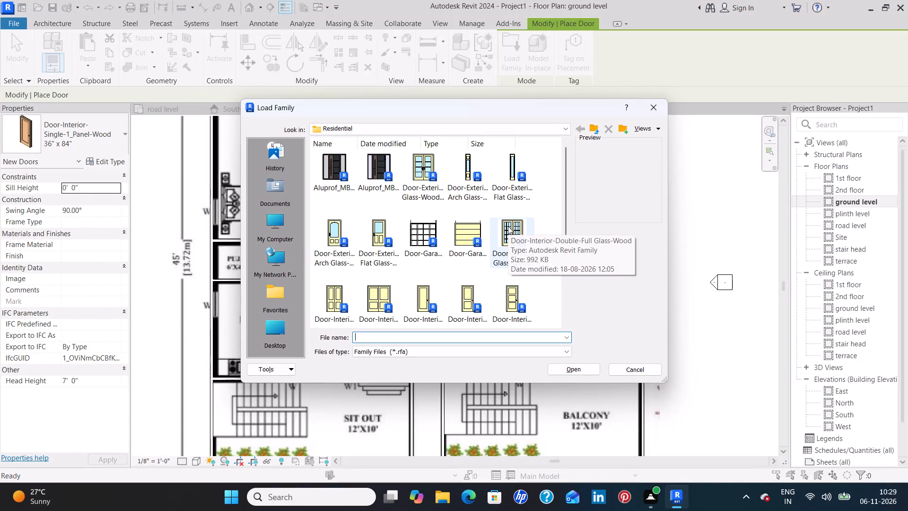
click(424, 172)
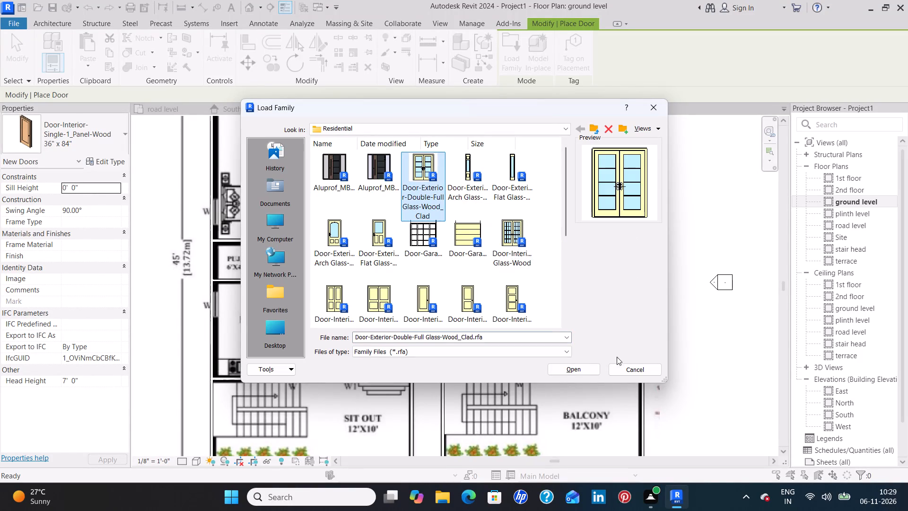
click(584, 369)
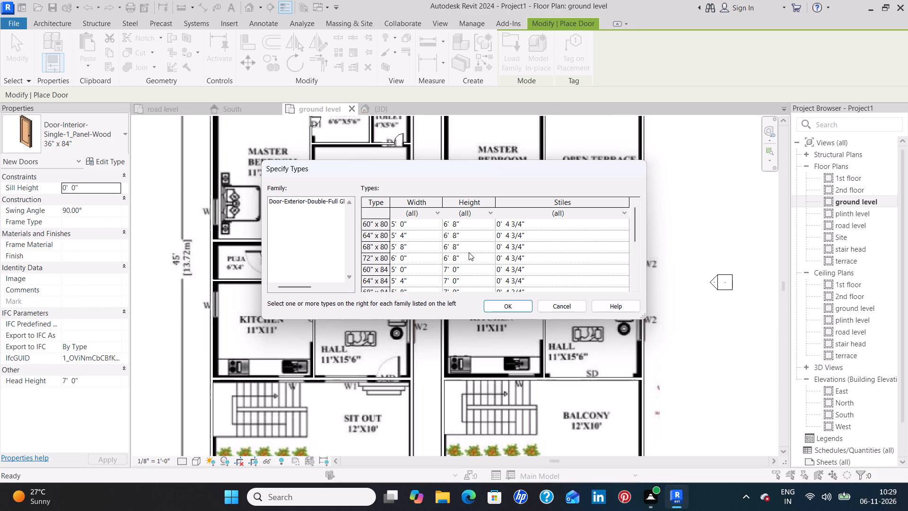
scroll(469, 252, down, 2)
scroll(469, 252, up, 1)
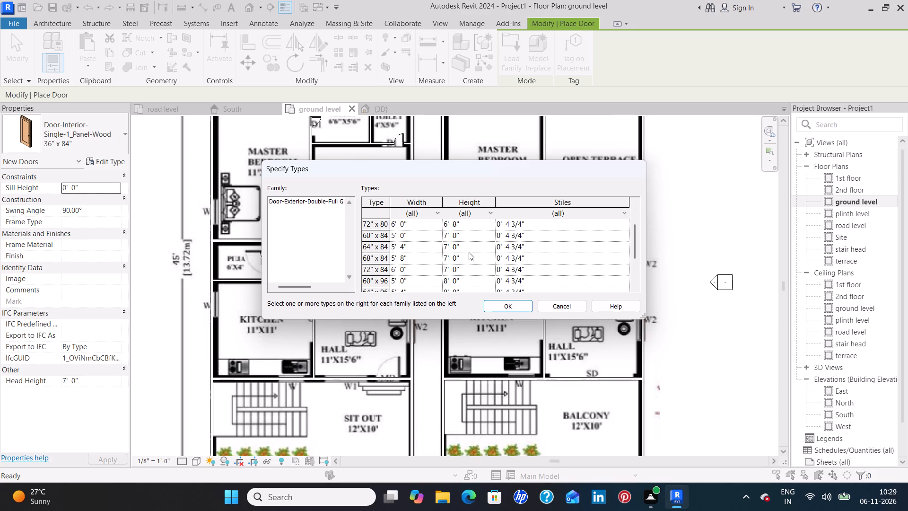
click(434, 237)
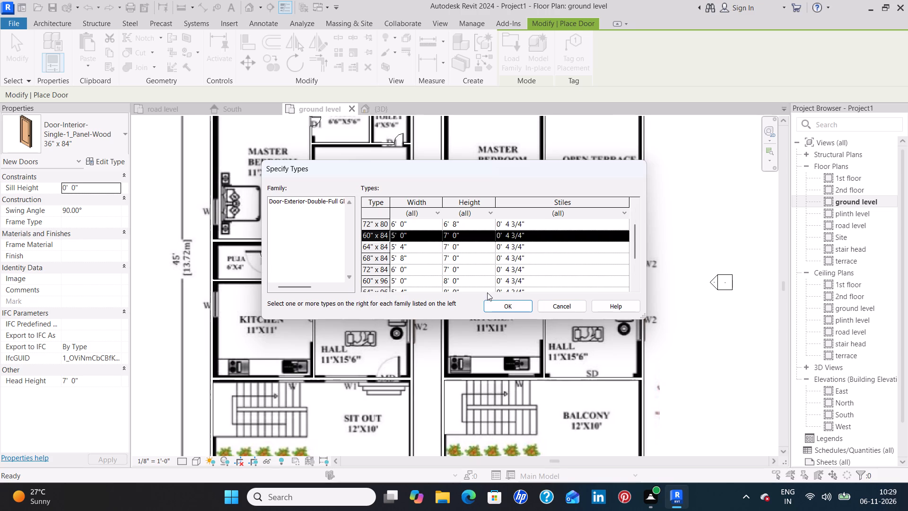
click(501, 308)
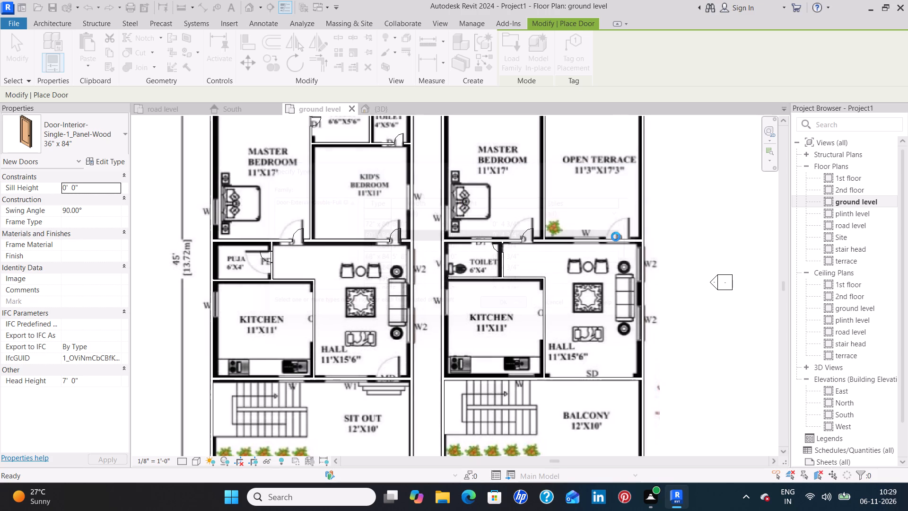
Place the 60" x 84" double glass door between the second plan's open terrace and hall, about 6'-6" from the outer side wall.
scroll(617, 239, up, 8)
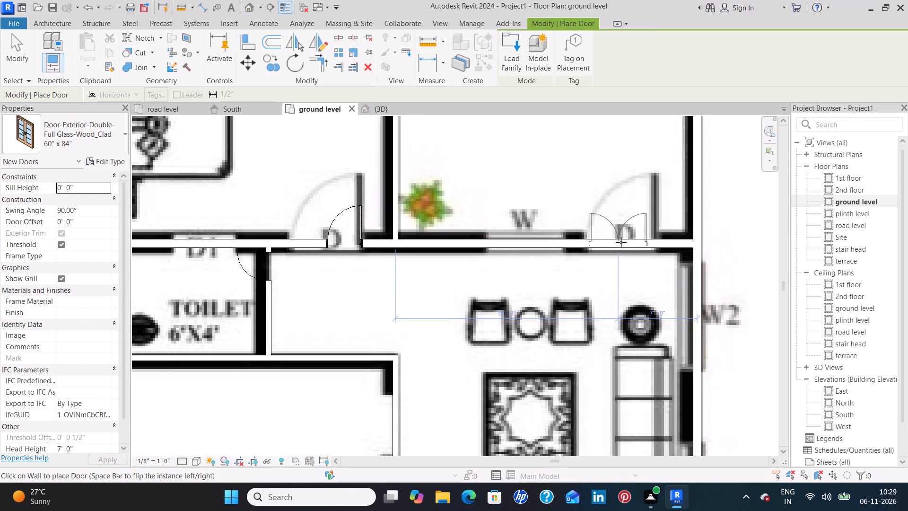
click(621, 243)
scroll(586, 288, down, 4)
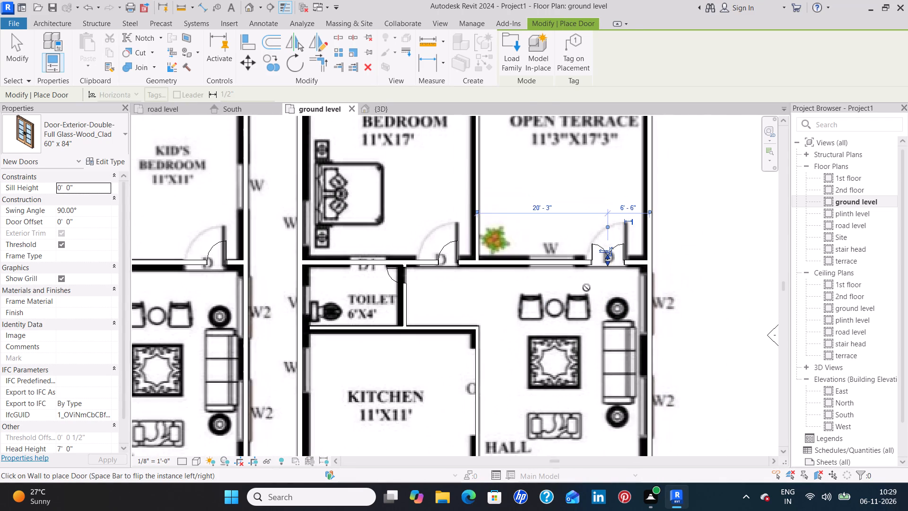
scroll(586, 288, down, 2)
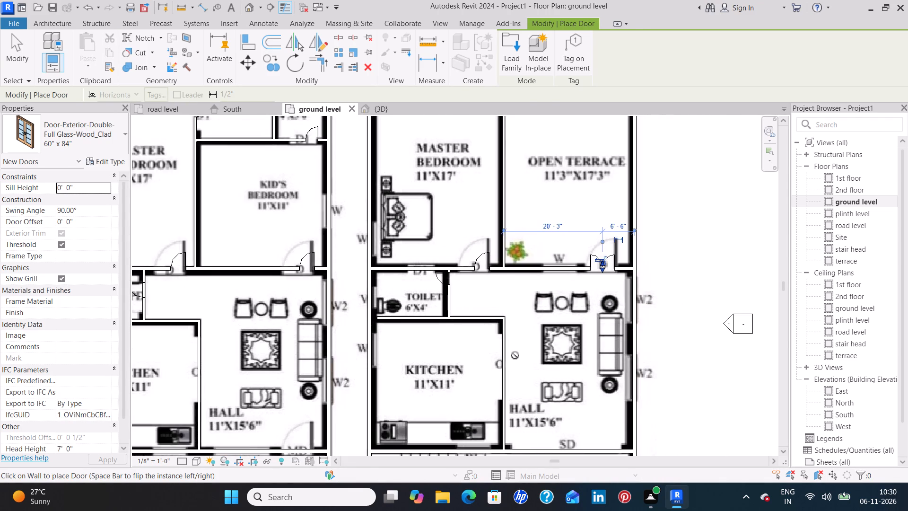
key(Escape)
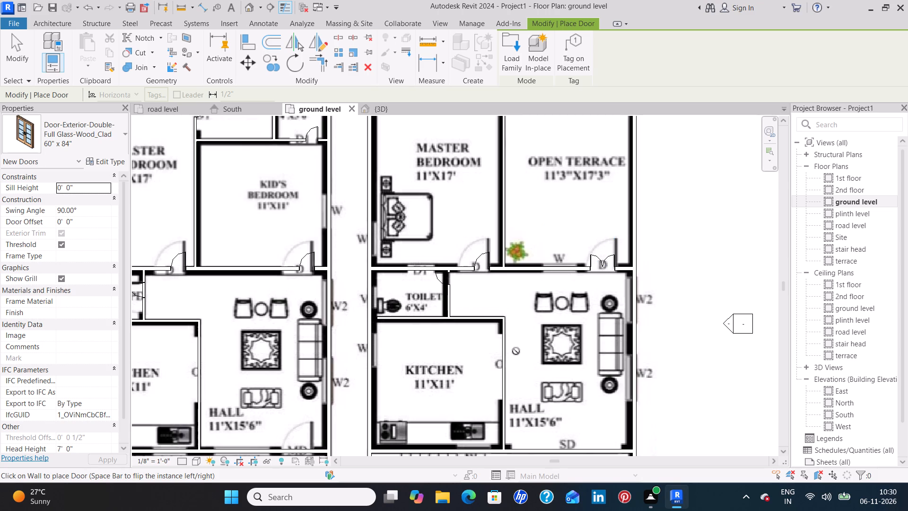
key(Escape)
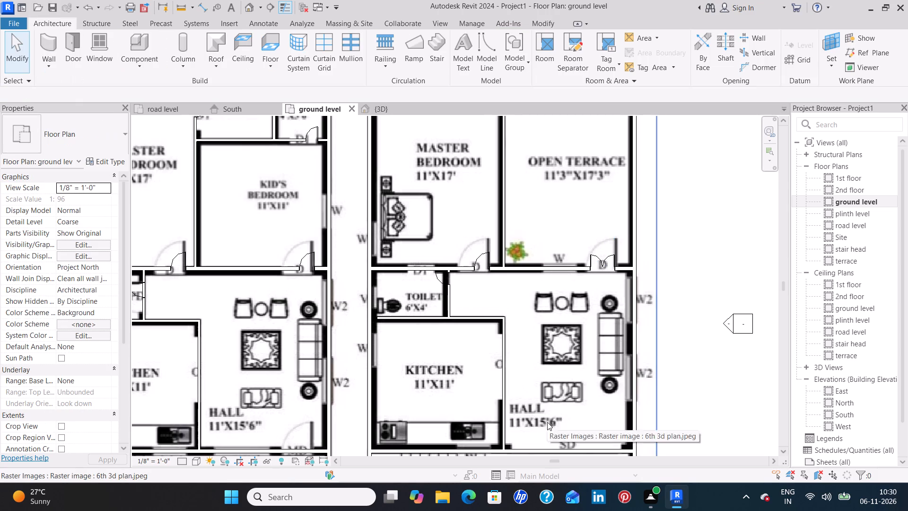
Load the Aluprof_MB-79N-SI_PanelDoor_AD24-DblSidelight_Sgl_Out-Open_R-00819 door family from the Residential folder.
middle_drag(549, 422, 552, 358)
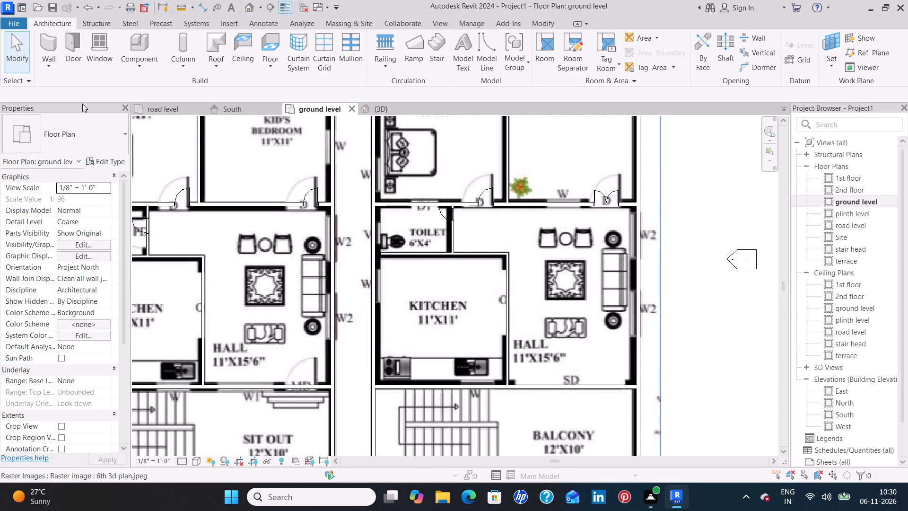
click(79, 54)
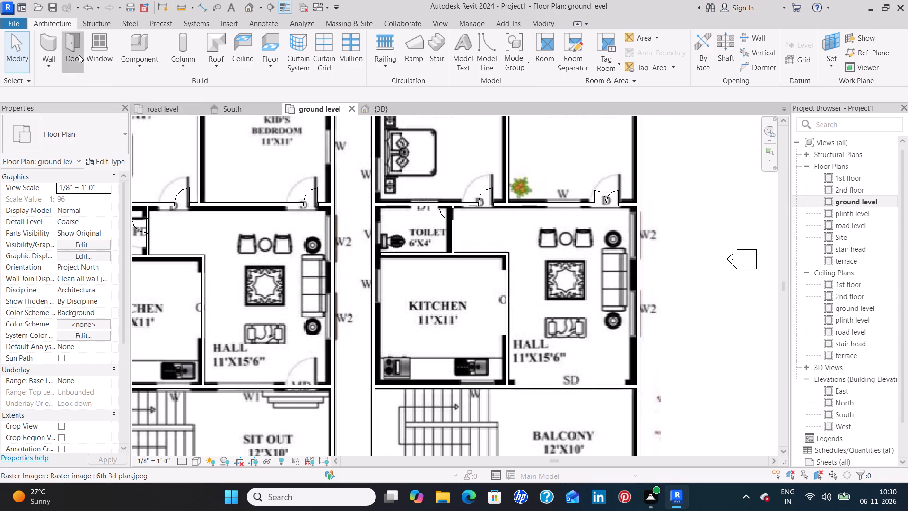
click(502, 55)
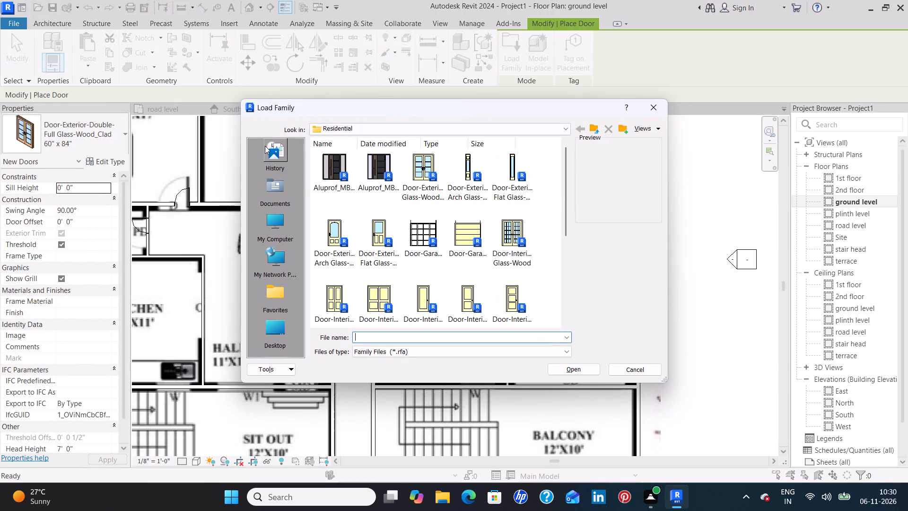
click(371, 159)
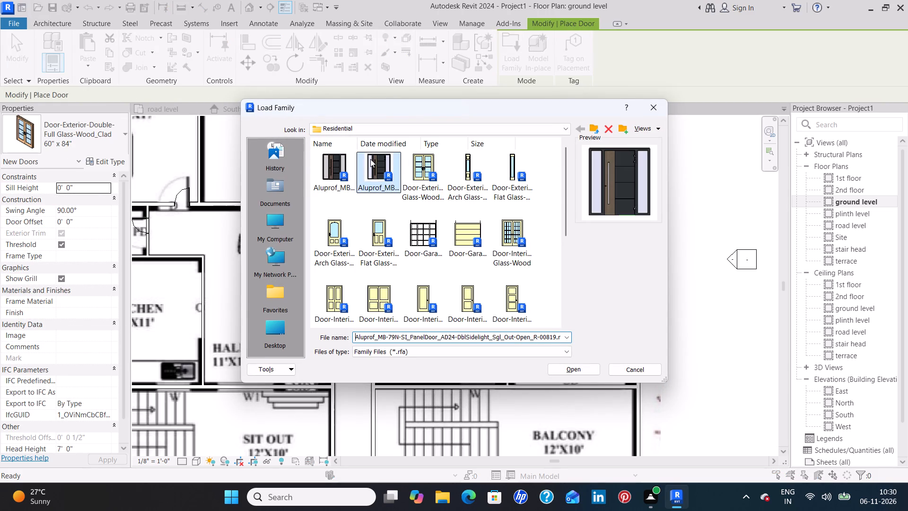
click(570, 367)
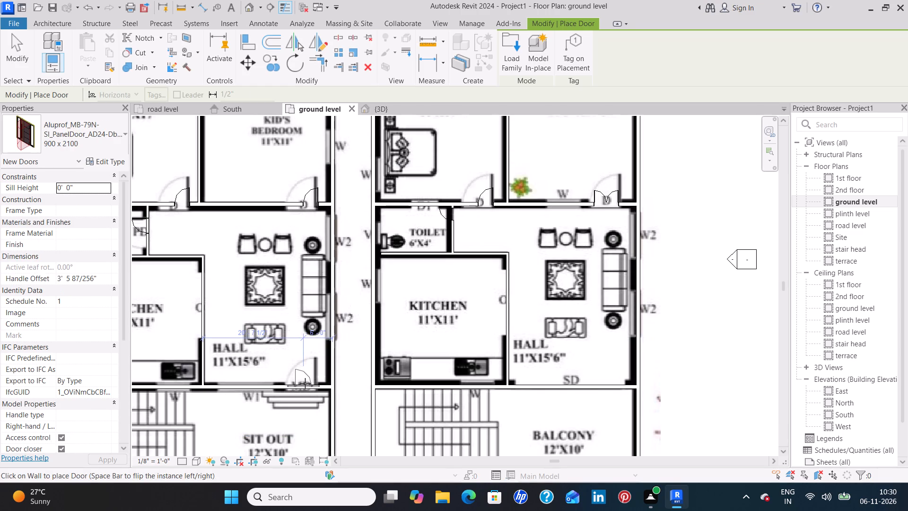
Place the 900 x 2100 Aluprof panel door at the first plan's MD opening between hall and sit out, about 5'-6" from the outer side wall.
key(space)
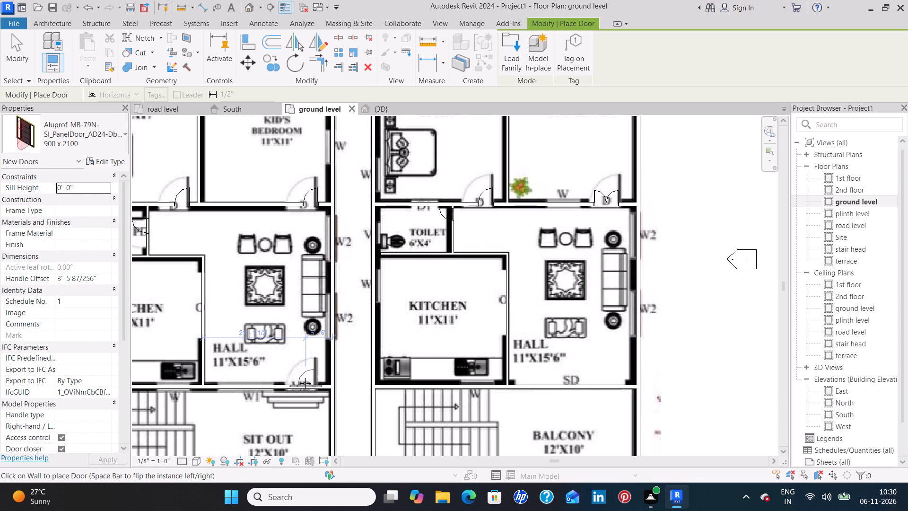
click(305, 383)
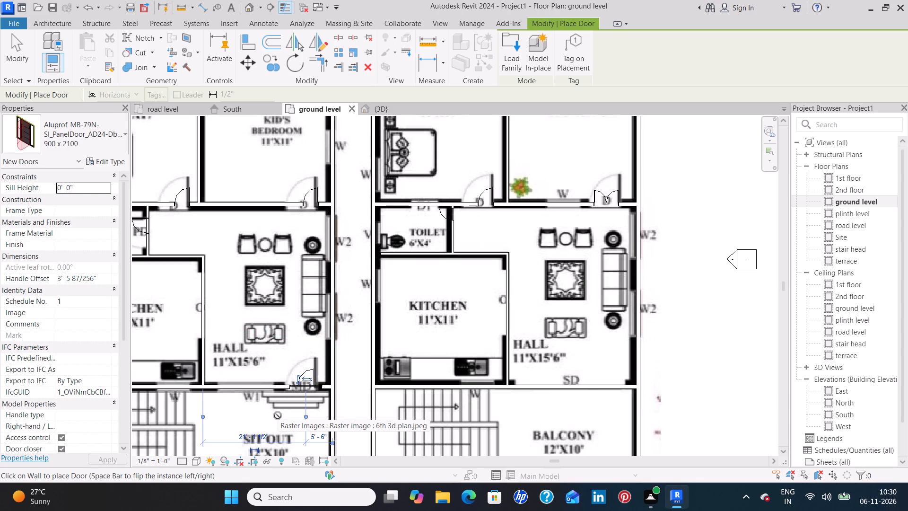
Load the Door-Double-Sliding family from the Doors folder in its 72" x 84" type.
key(Escape)
key(Escape)
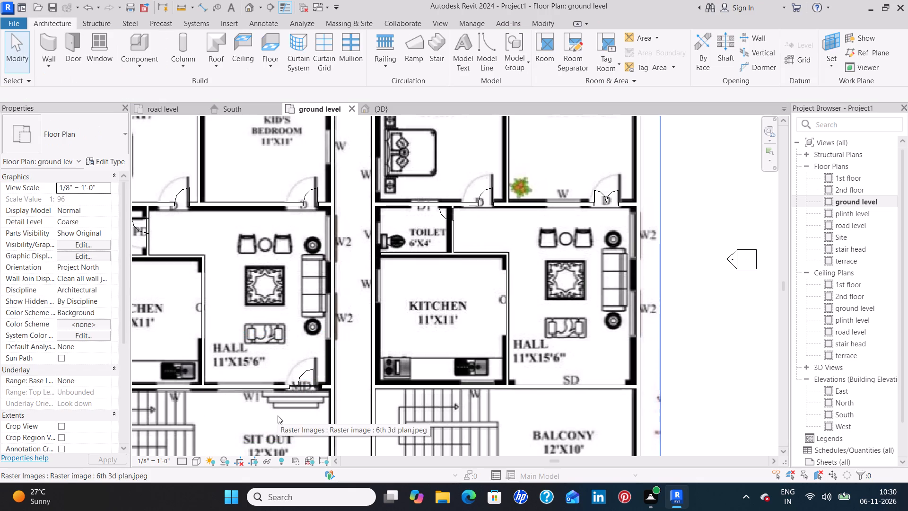
scroll(410, 366, down, 3)
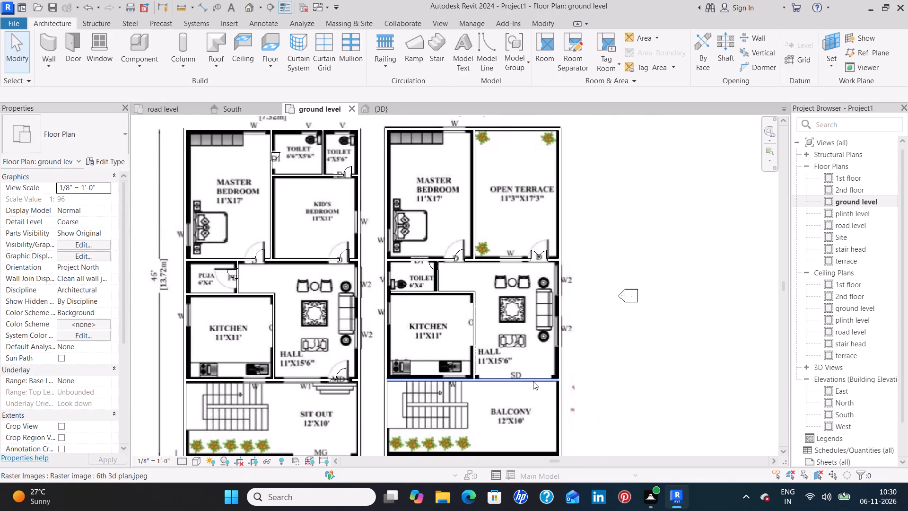
middle_drag(513, 402, 522, 349)
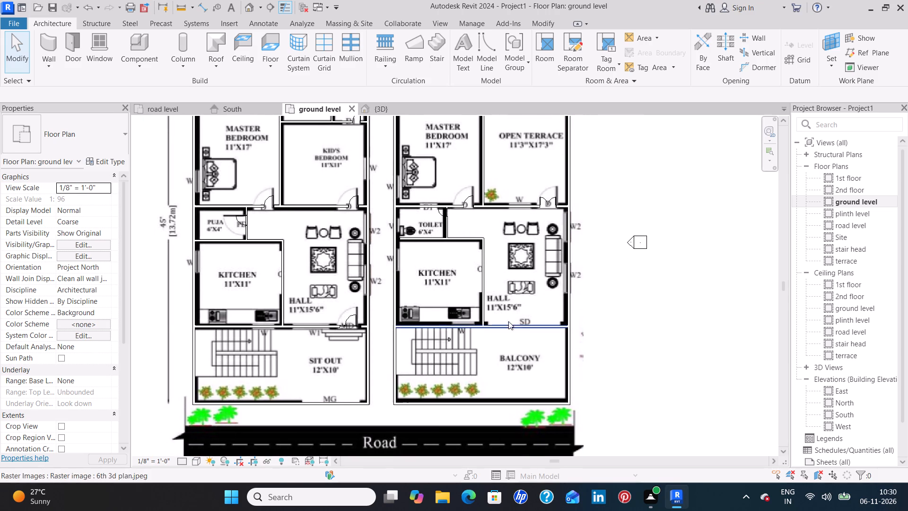
scroll(510, 329, up, 8)
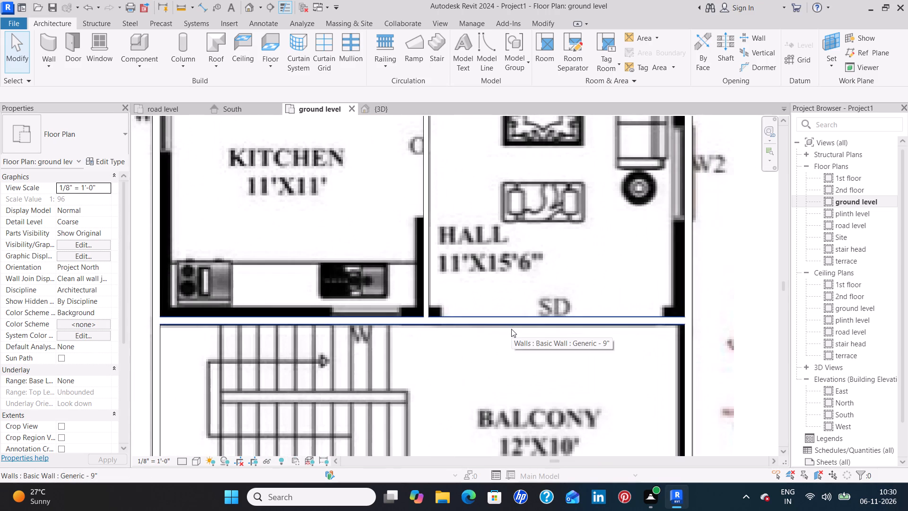
scroll(513, 329, down, 6)
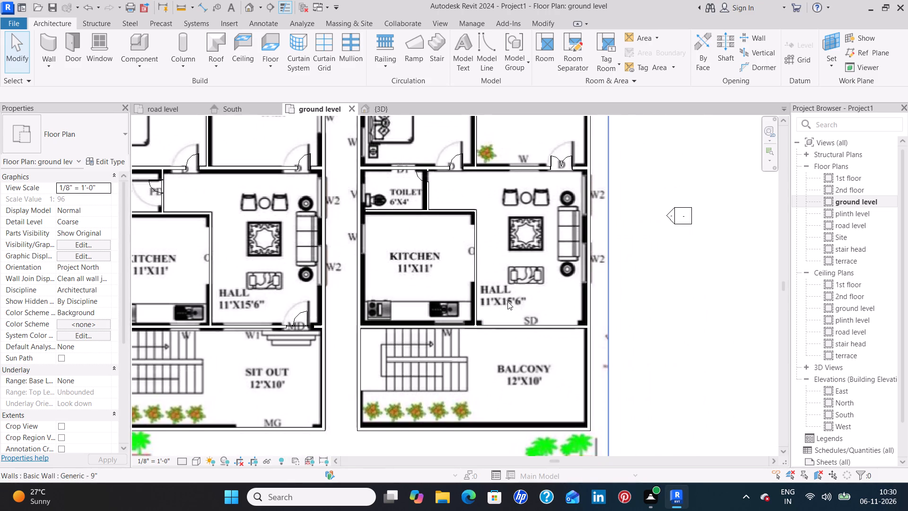
middle_drag(509, 309, 511, 335)
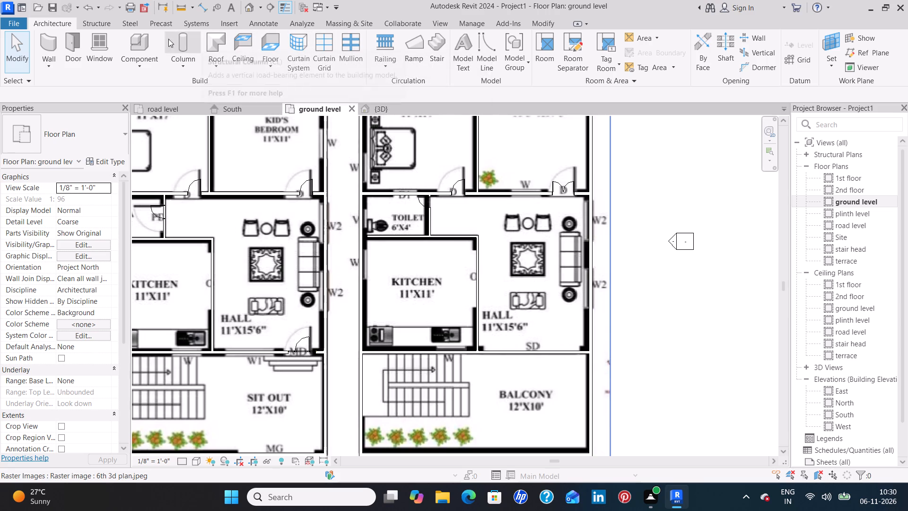
click(76, 45)
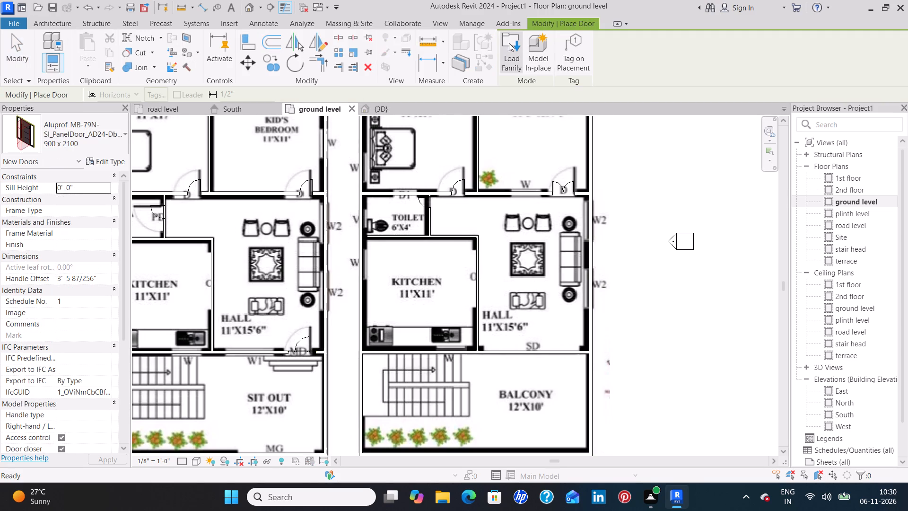
click(510, 45)
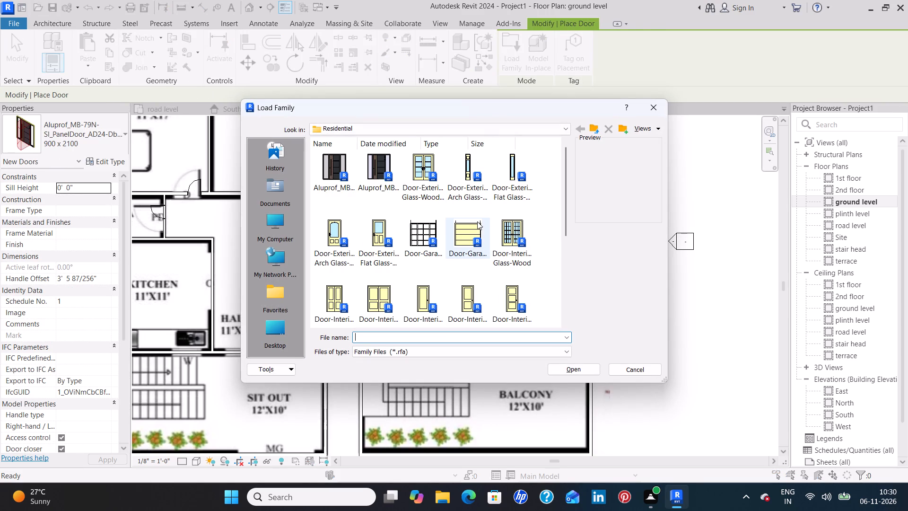
scroll(473, 220, down, 2)
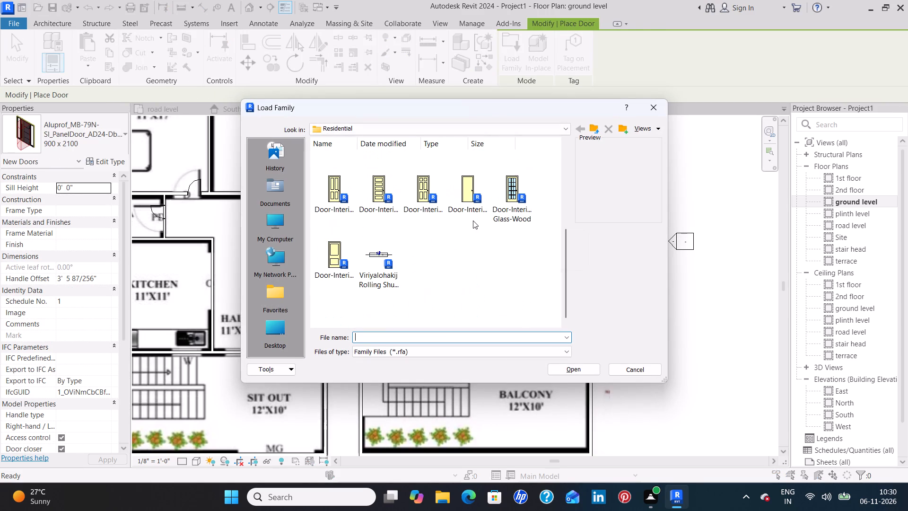
scroll(472, 220, up, 3)
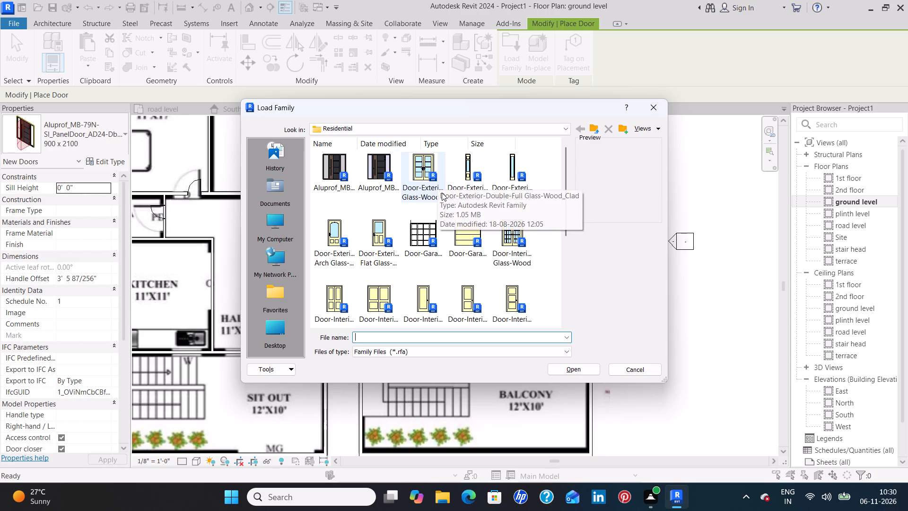
click(594, 128)
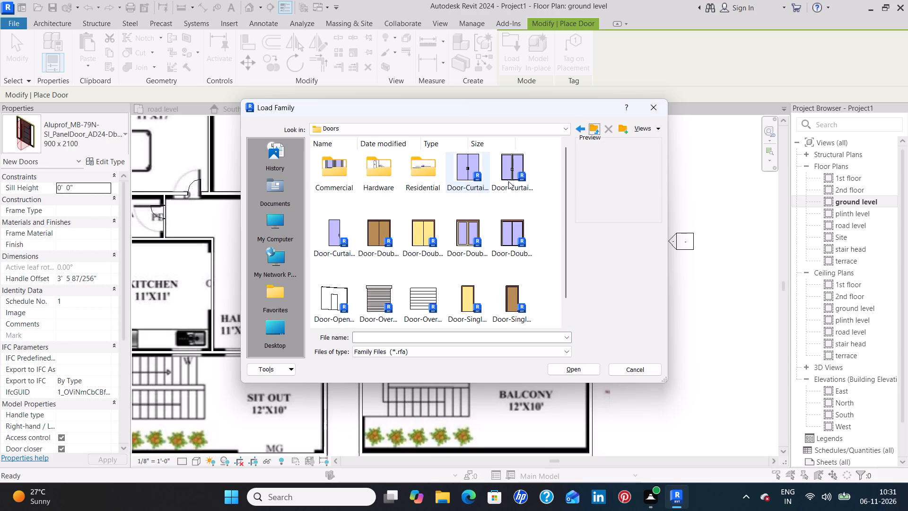
click(461, 223)
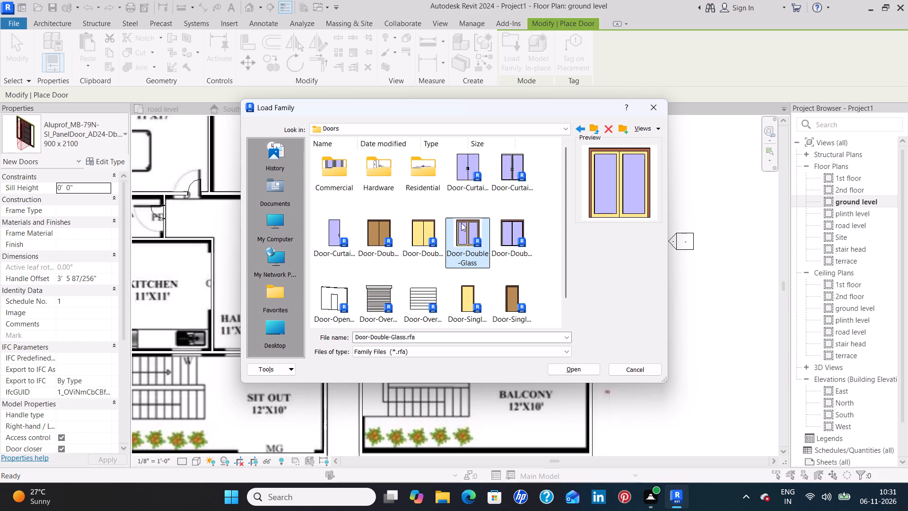
click(515, 222)
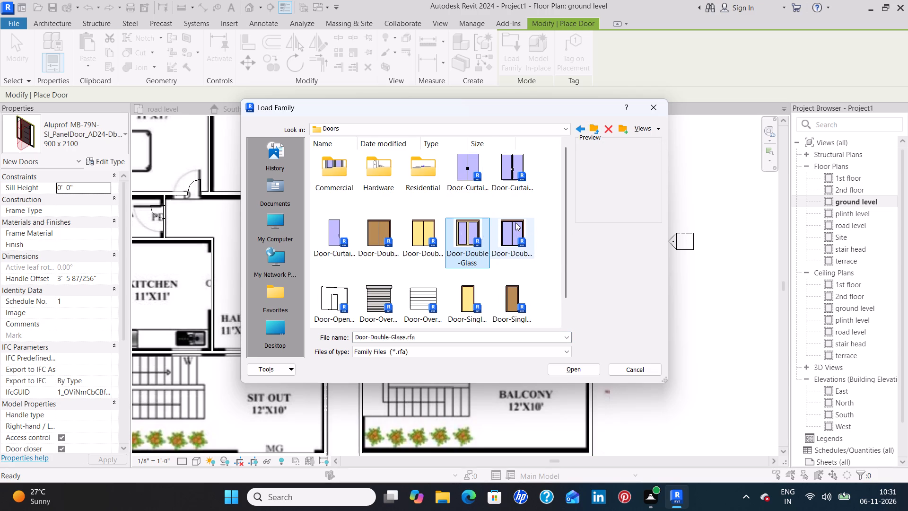
click(576, 368)
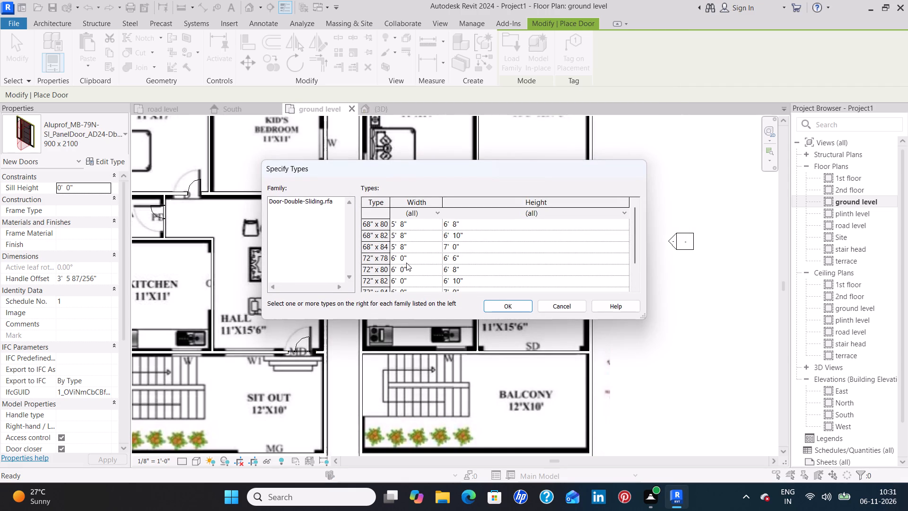
scroll(406, 263, down, 1)
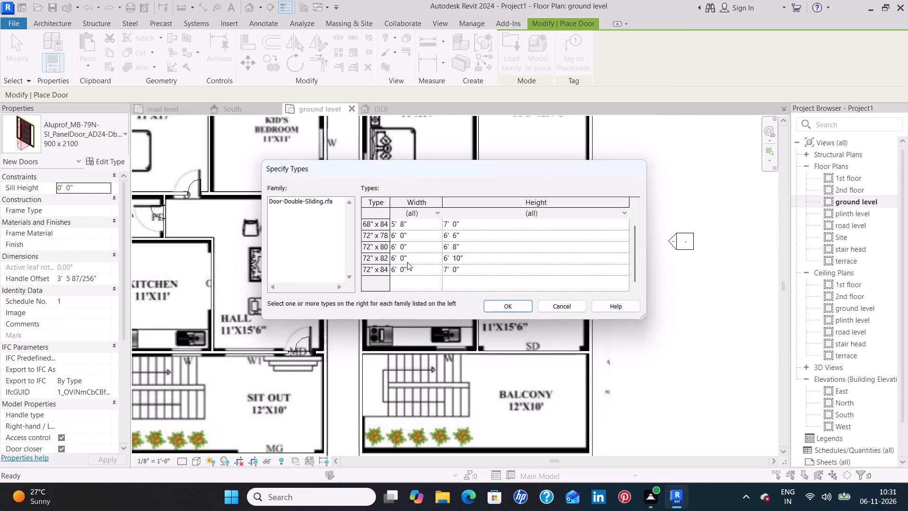
scroll(411, 254, up, 1)
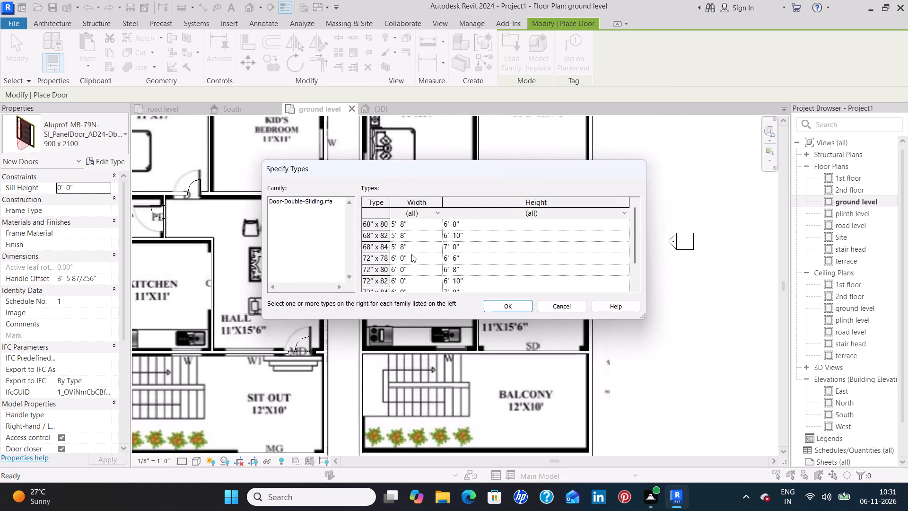
scroll(411, 254, down, 3)
click(410, 269)
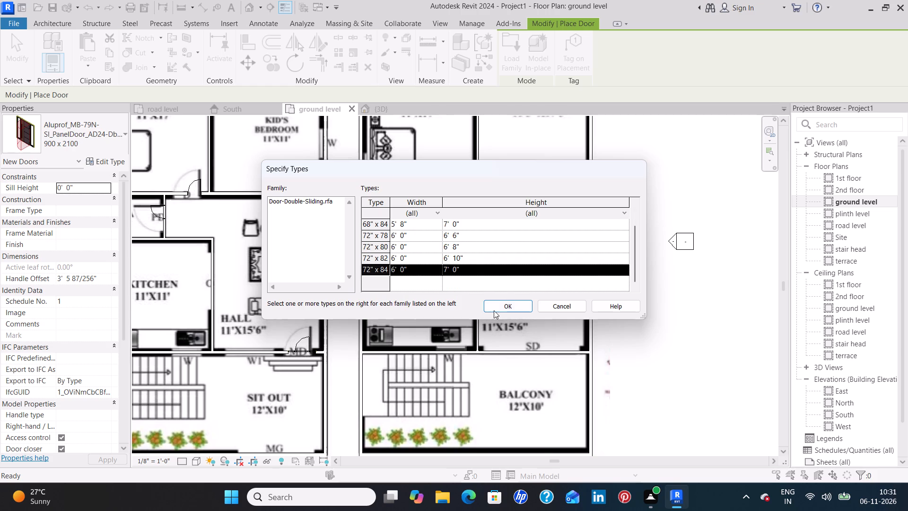
click(514, 303)
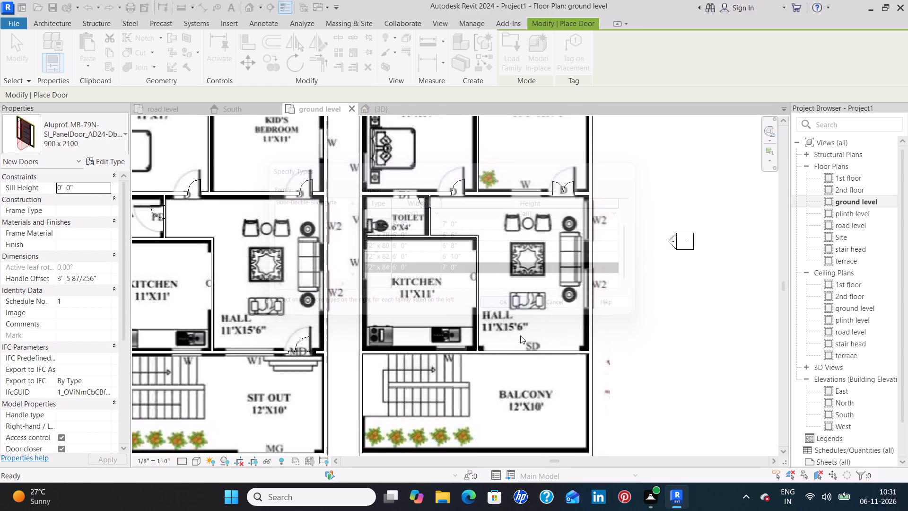
Place the 72" x 84" double sliding door at the second plan's SD opening between hall and balcony, centred about 13'-4 1/2" from each side.
scroll(531, 351, up, 4)
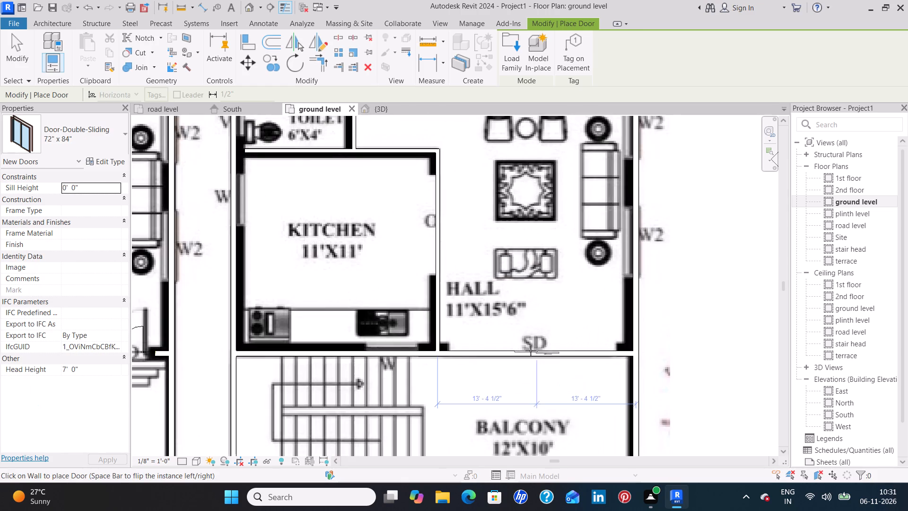
scroll(532, 350, up, 4)
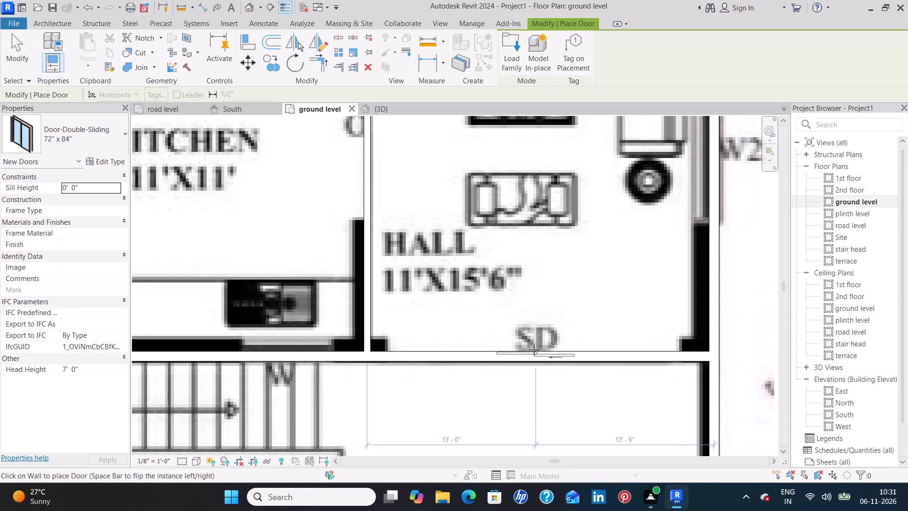
click(535, 349)
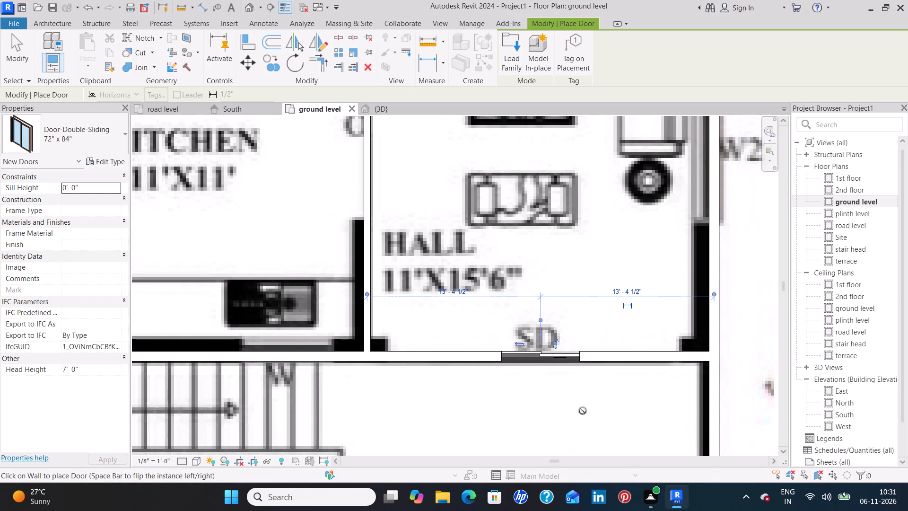
key(Escape)
scroll(577, 419, down, 5)
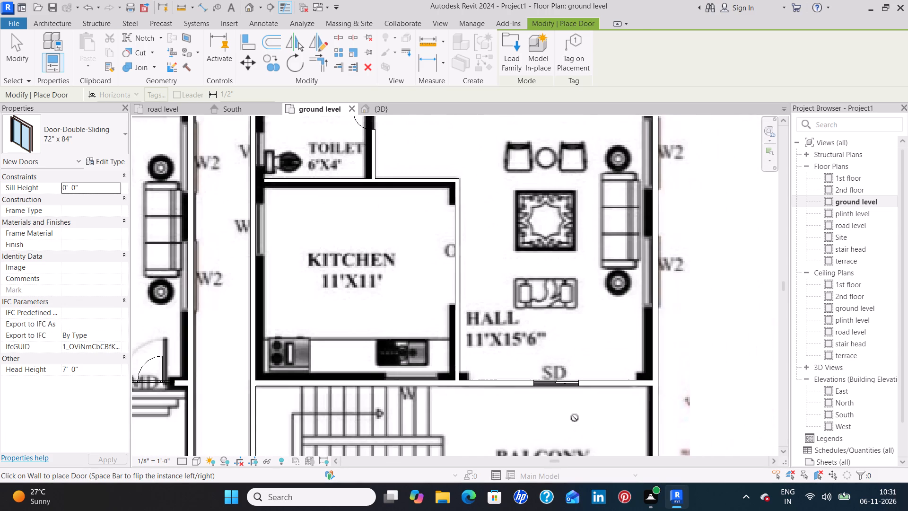
key(Escape)
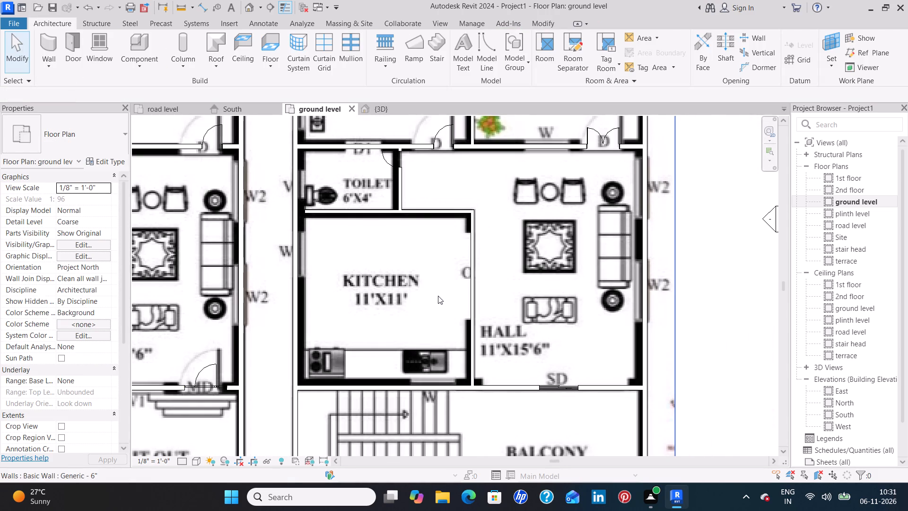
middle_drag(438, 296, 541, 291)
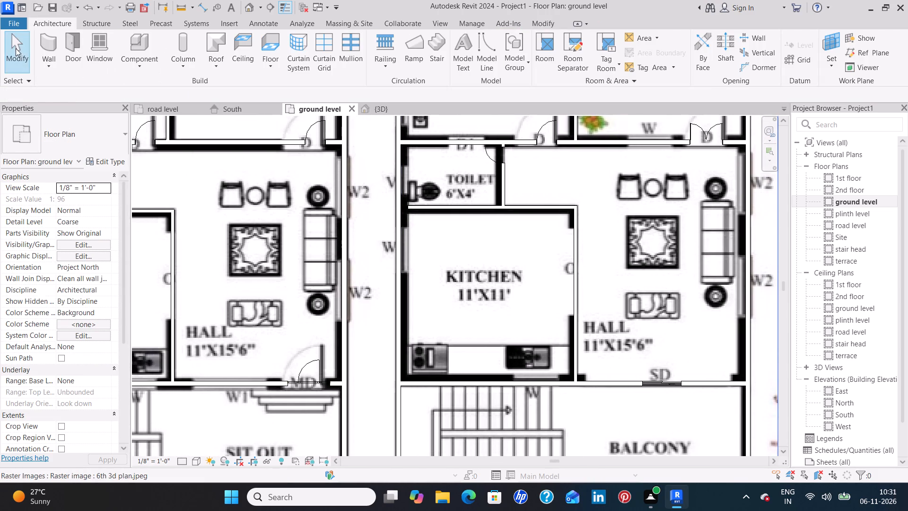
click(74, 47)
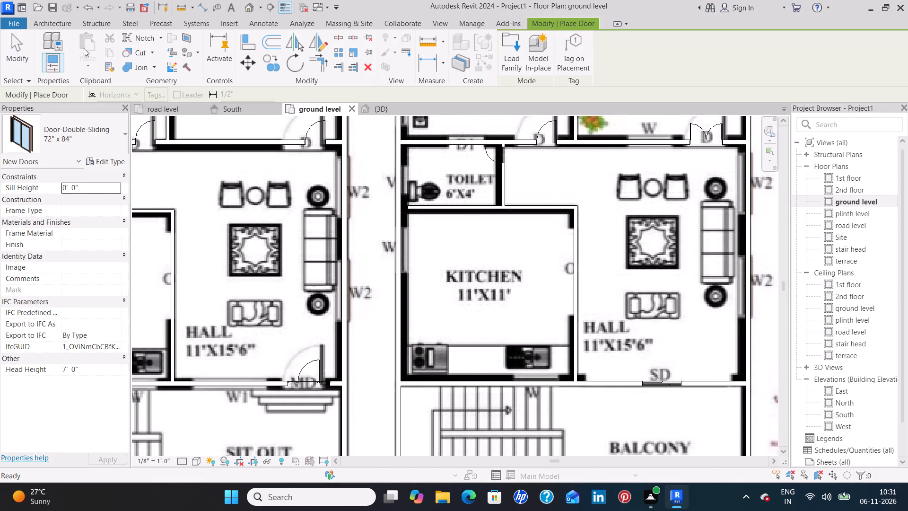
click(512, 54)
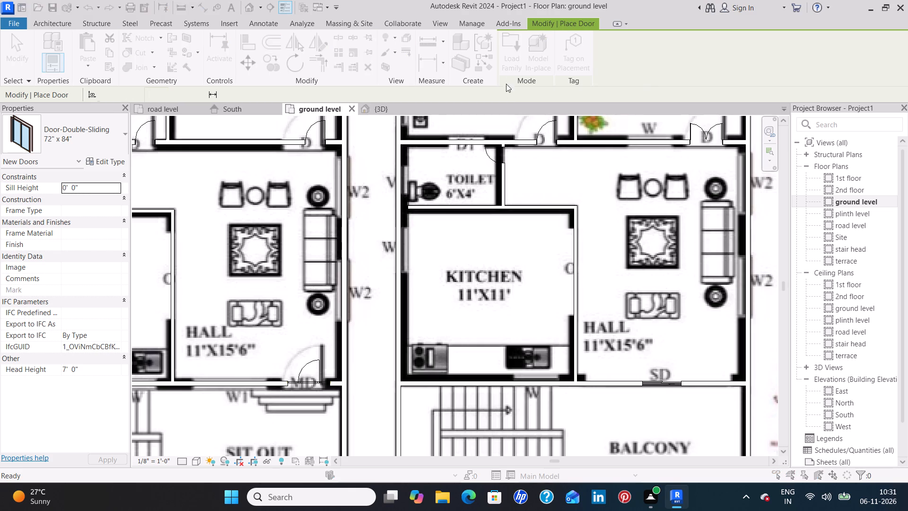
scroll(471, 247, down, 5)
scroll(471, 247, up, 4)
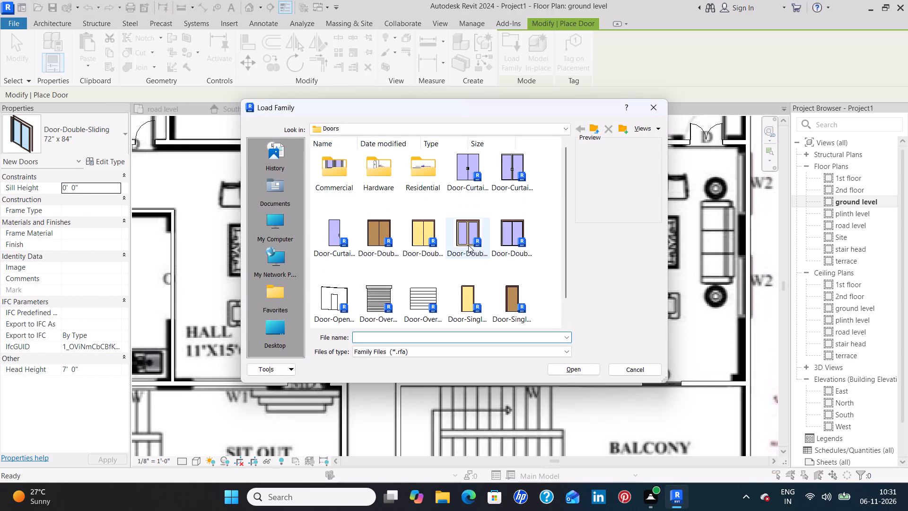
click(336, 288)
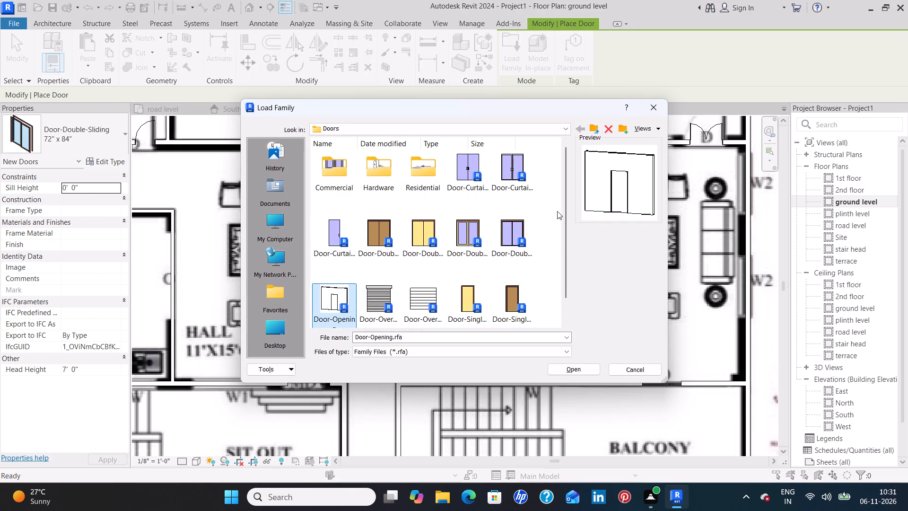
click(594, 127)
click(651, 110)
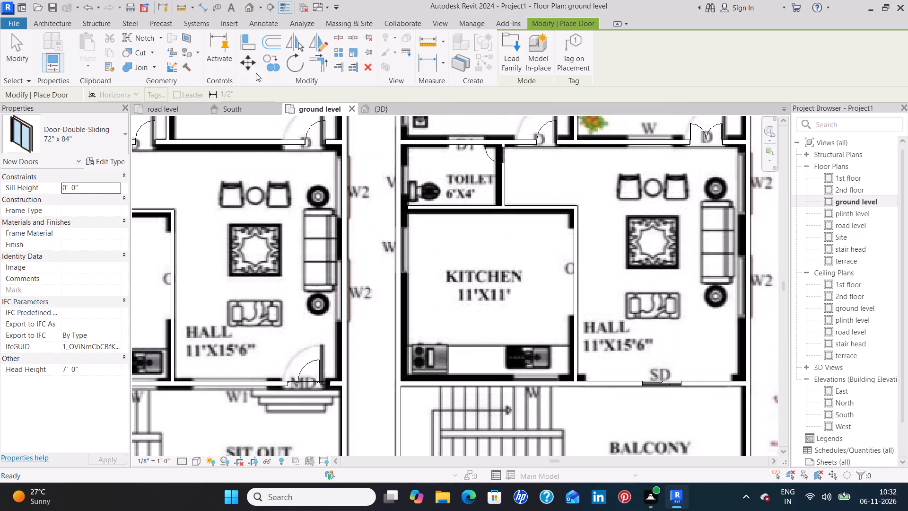
Load the Passage Opening-Elliptical Arch family from the US library's Openings folder as a component.
click(64, 21)
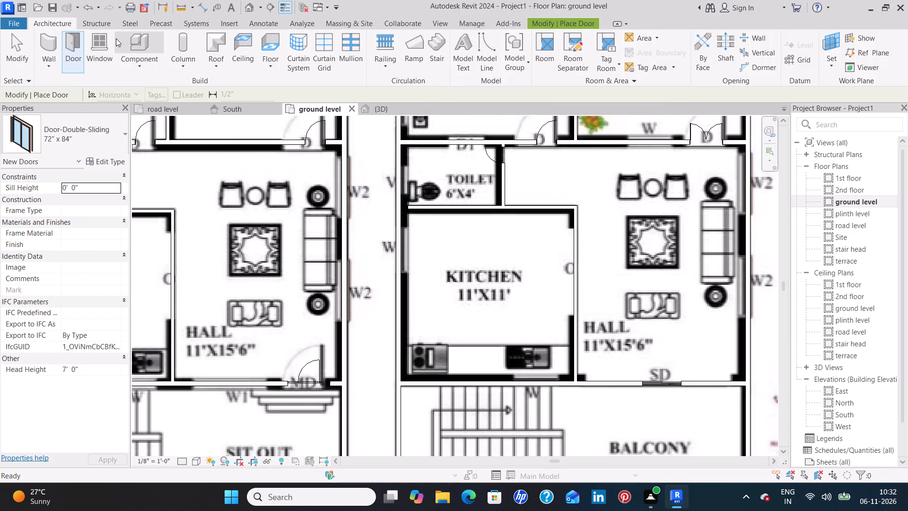
click(145, 45)
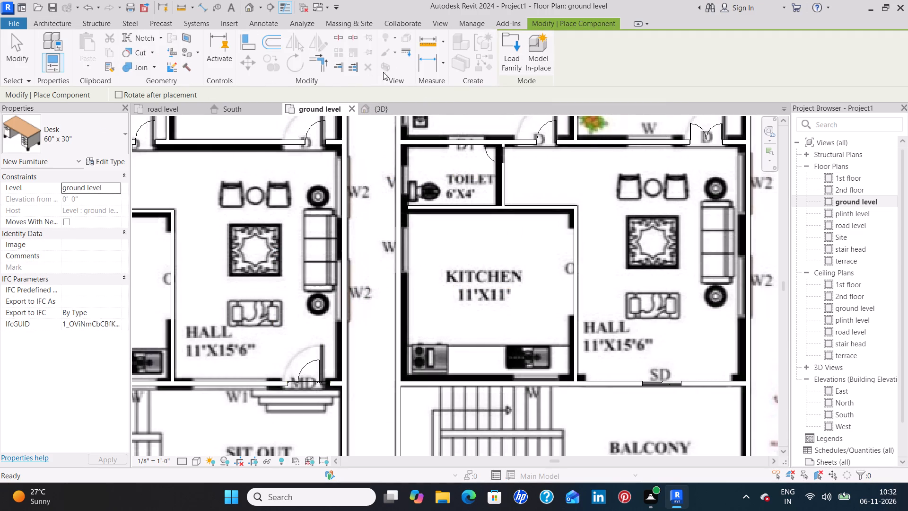
click(502, 50)
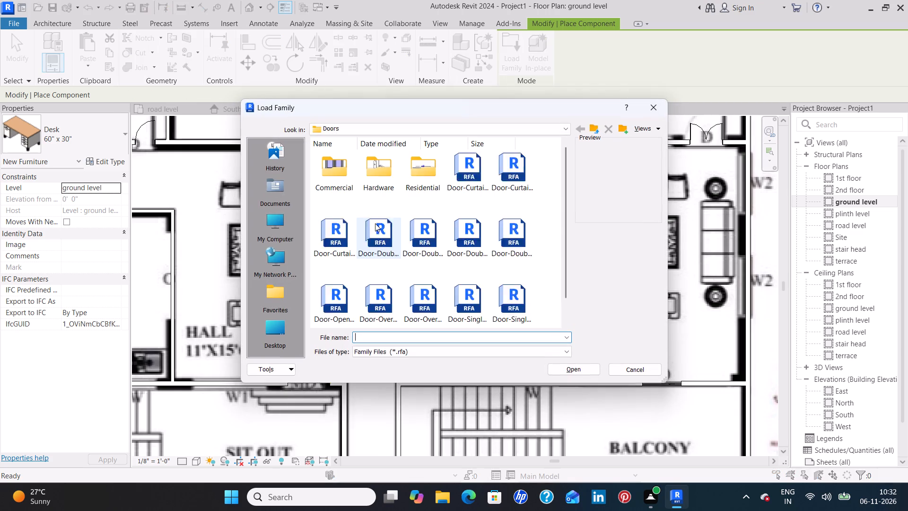
scroll(399, 236, down, 2)
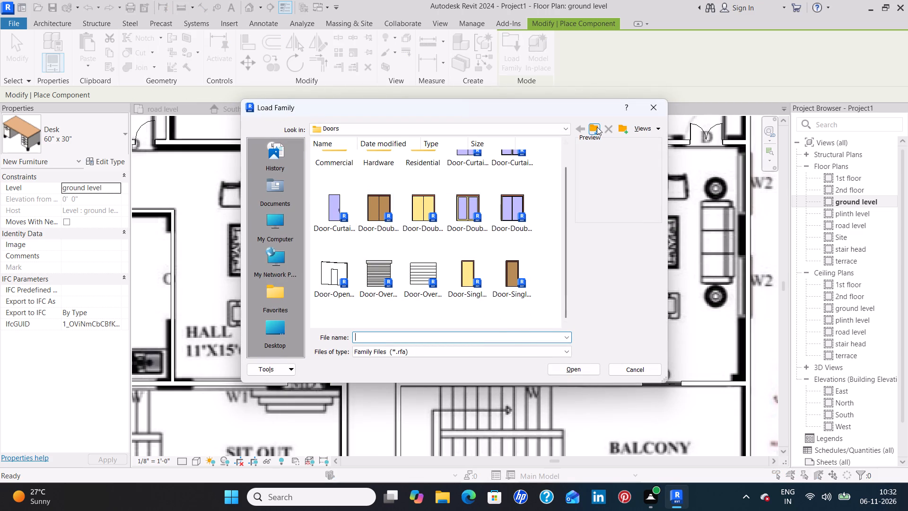
click(597, 127)
scroll(452, 253, down, 3)
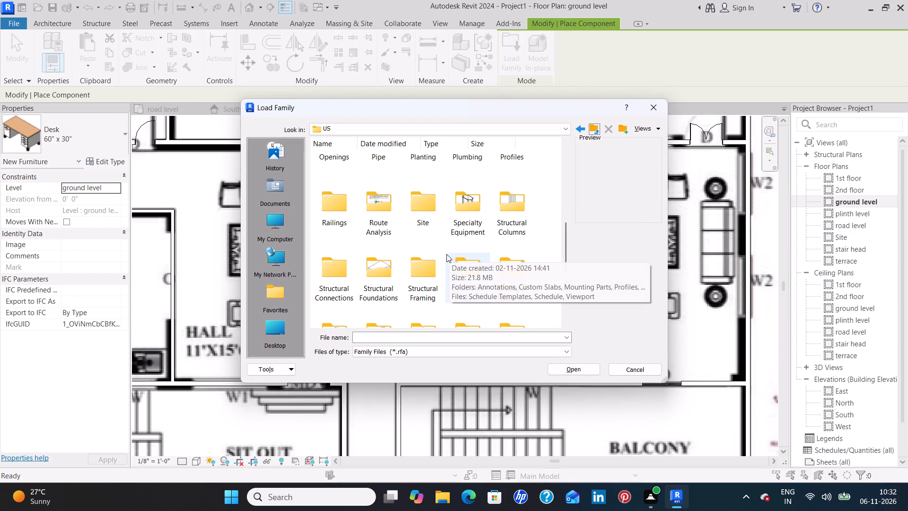
scroll(446, 254, up, 1)
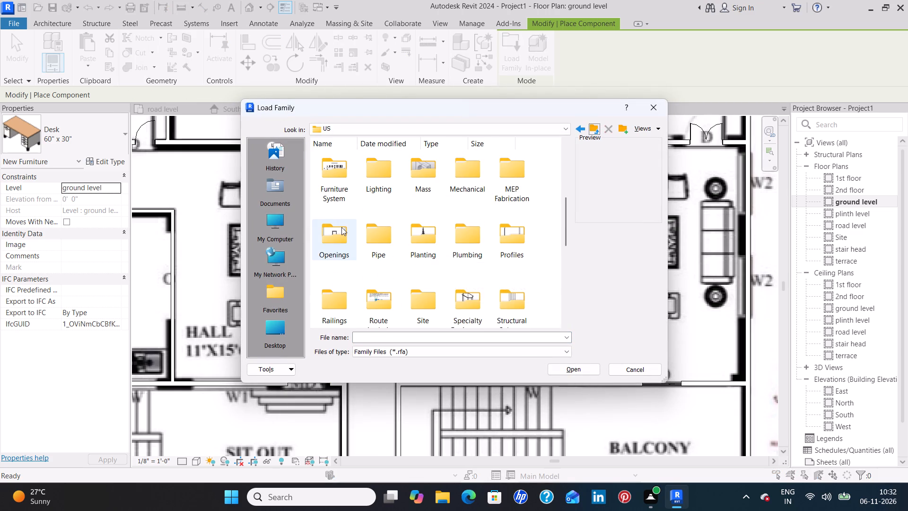
double_click(341, 227)
click(382, 236)
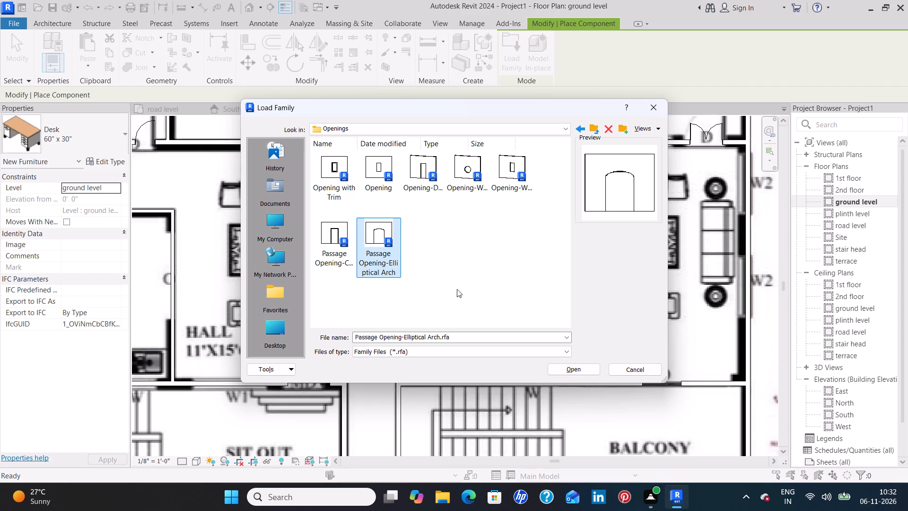
click(575, 372)
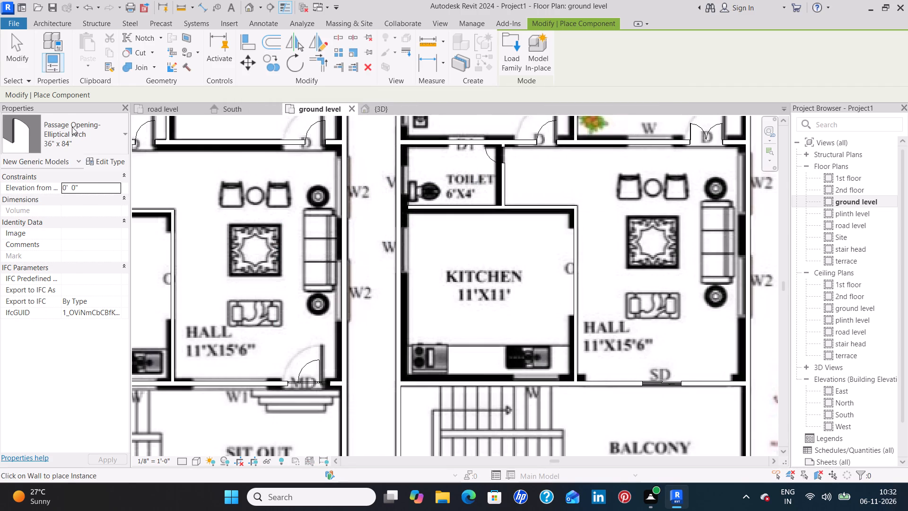
Place a 60" x 84" elliptical arch passage opening at the second plan's O mark between kitchen and hall, about 9'-0" from the wall's upper end.
click(105, 142)
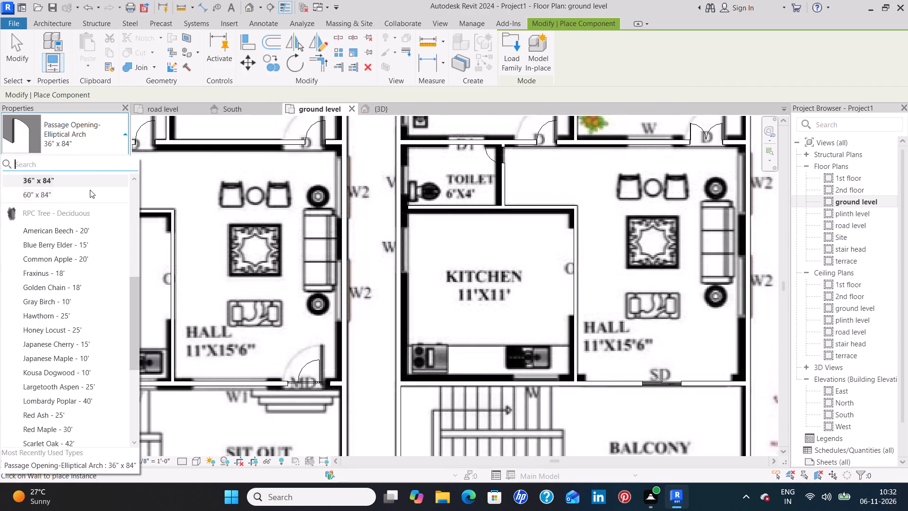
click(90, 193)
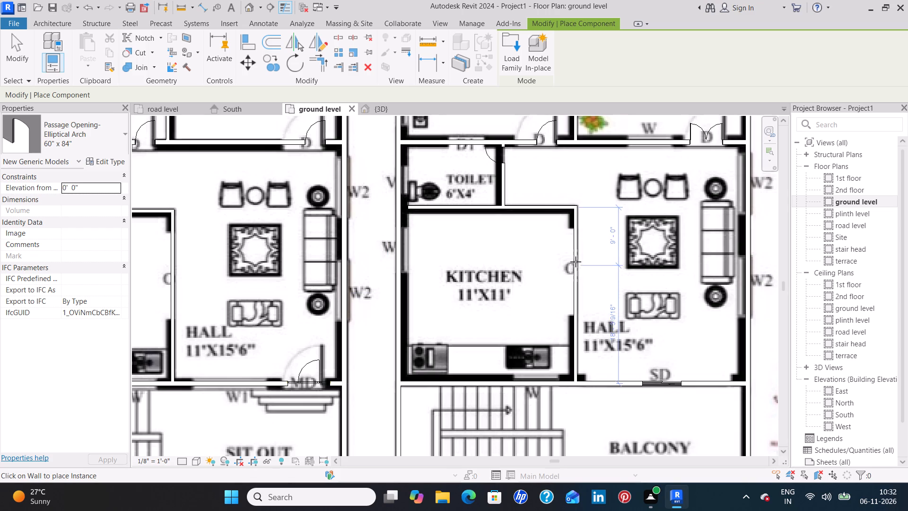
click(573, 266)
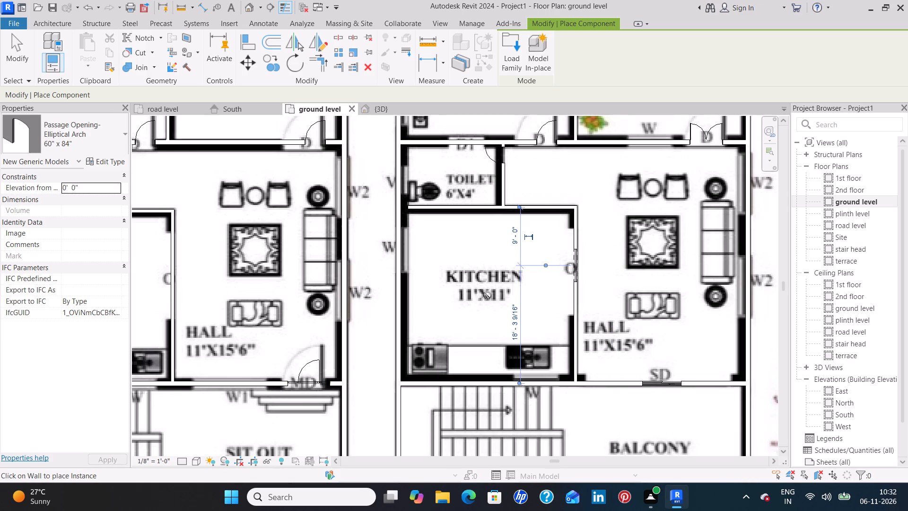
Place the same 60" x 84" arch opening at the first plan's O mark between kitchen and hall, about 9'-0" from the wall's upper end.
scroll(366, 264, down, 3)
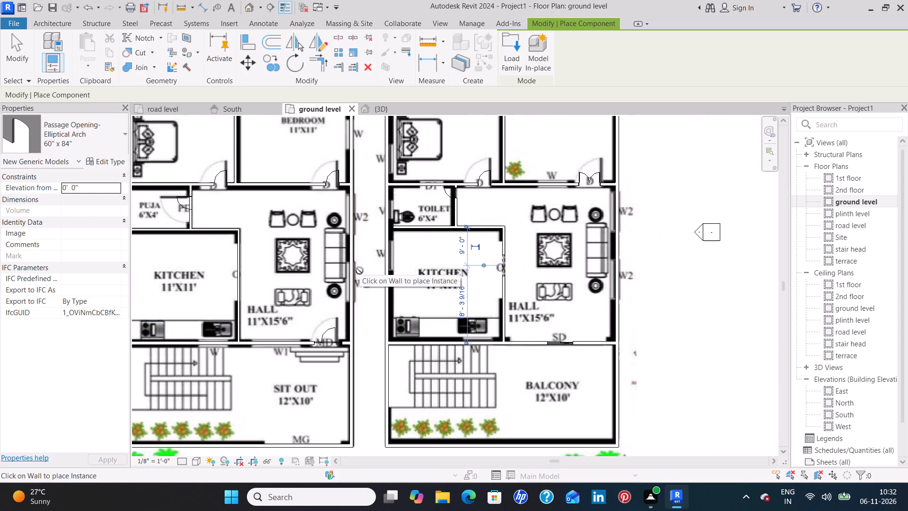
middle_drag(359, 271, 488, 274)
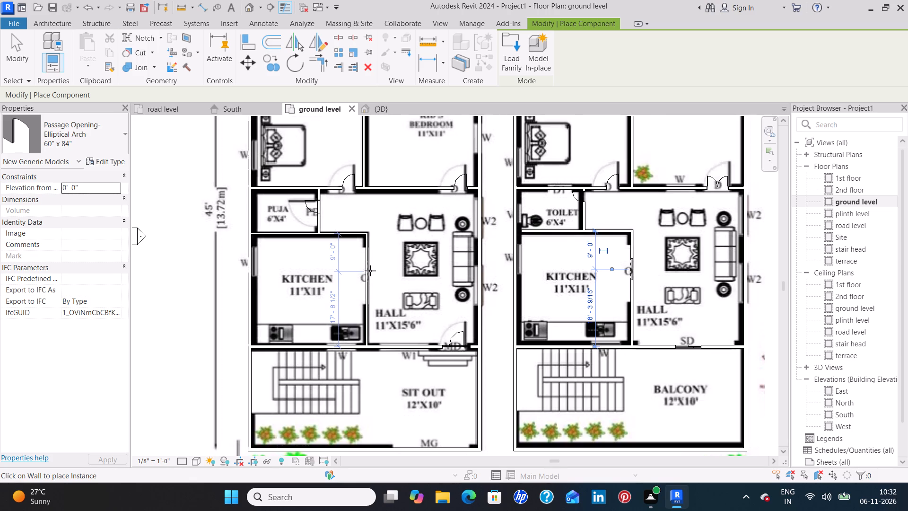
click(372, 270)
scroll(467, 321, down, 2)
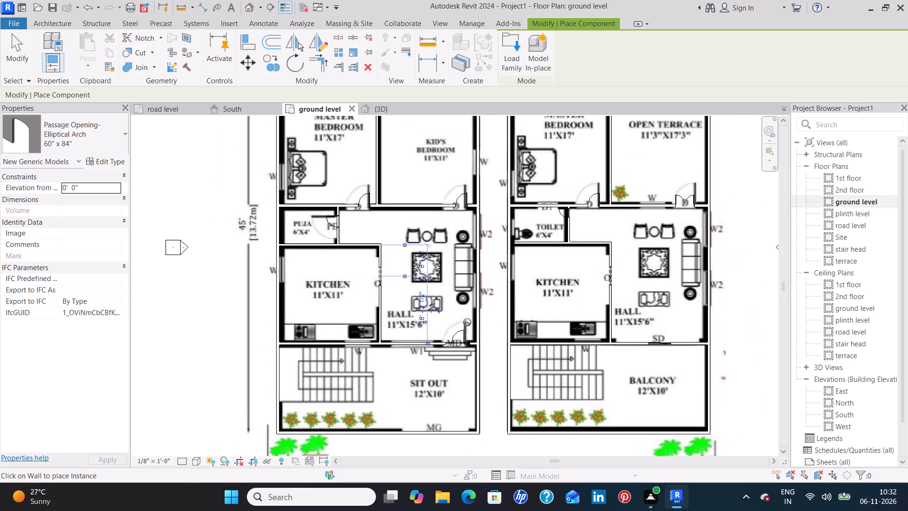
scroll(467, 322, down, 1)
middle_drag(545, 251, 541, 286)
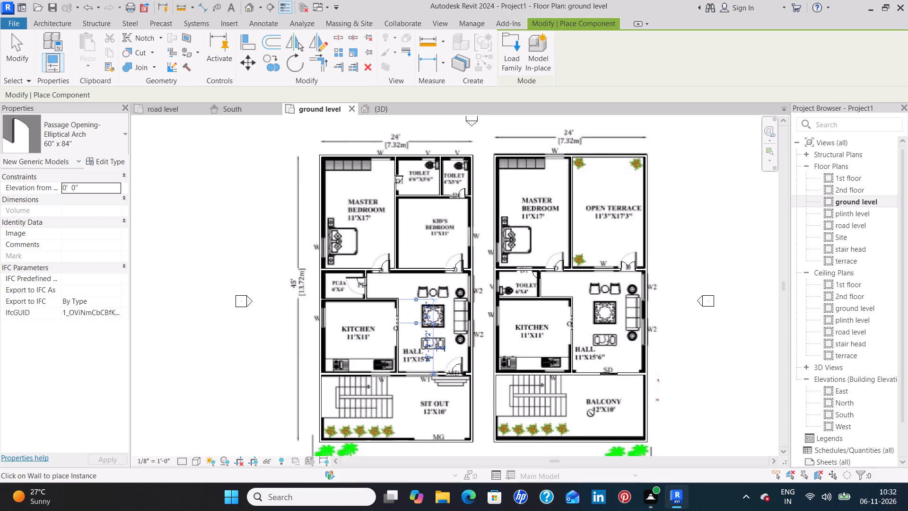
middle_drag(591, 395, 571, 298)
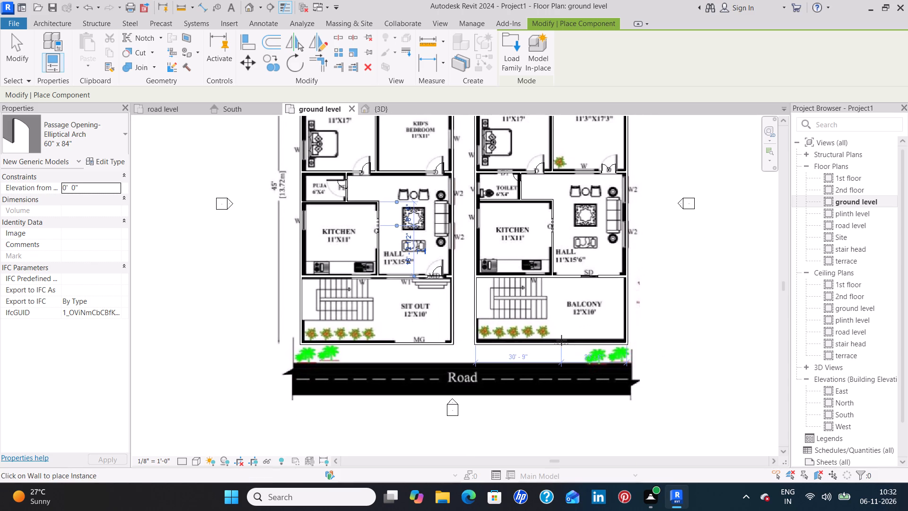
key(Escape)
key(Escape)
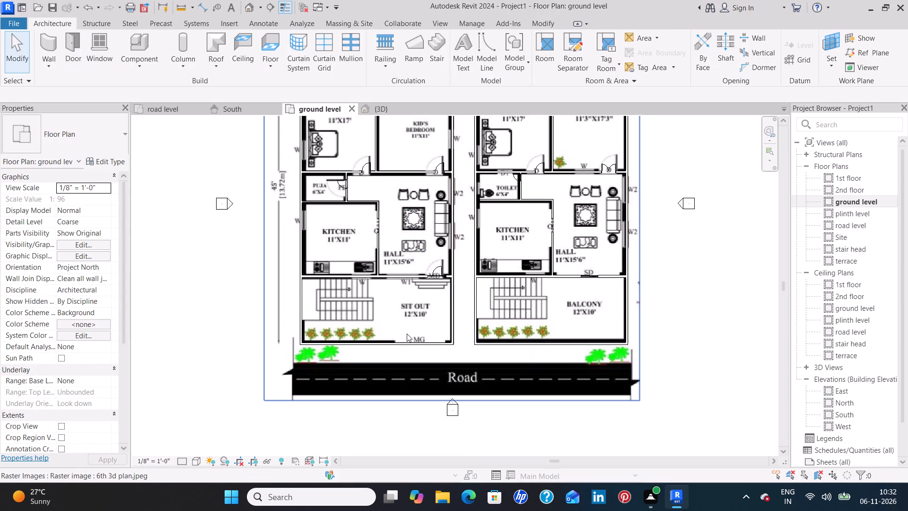
Browse the US family library folders for a gate family to suit the first plan's MG opening.
click(140, 39)
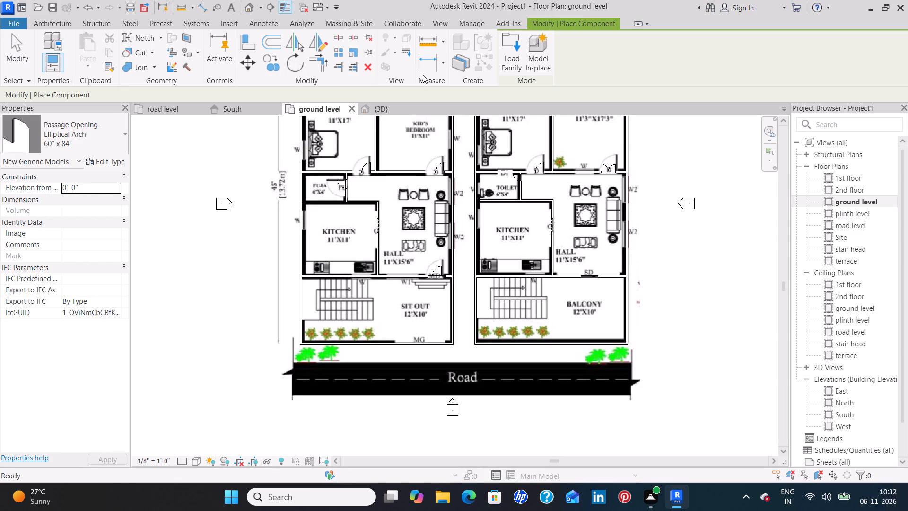
click(517, 62)
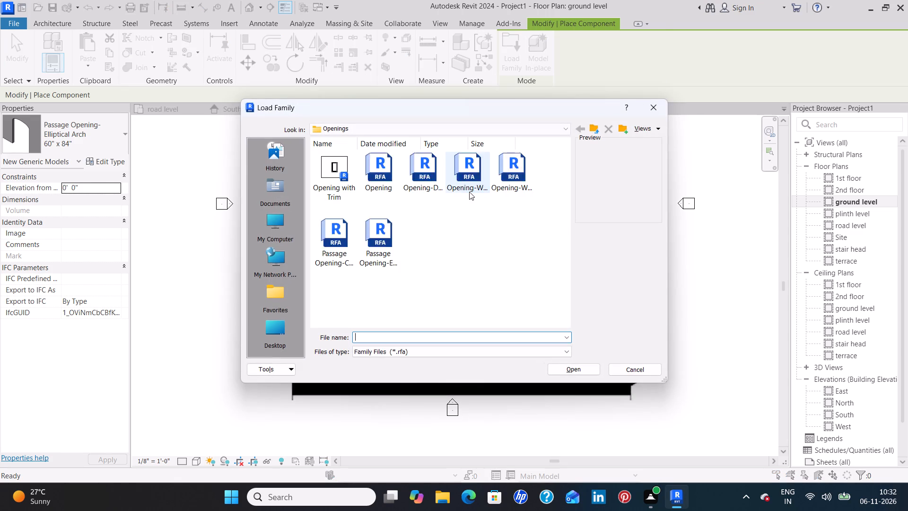
click(590, 124)
scroll(466, 254, down, 1)
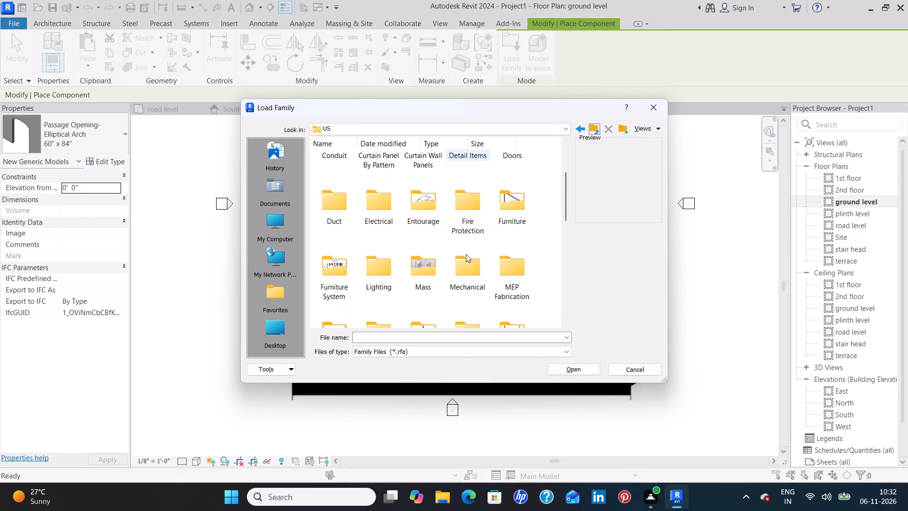
scroll(466, 254, down, 3)
scroll(466, 254, up, 2)
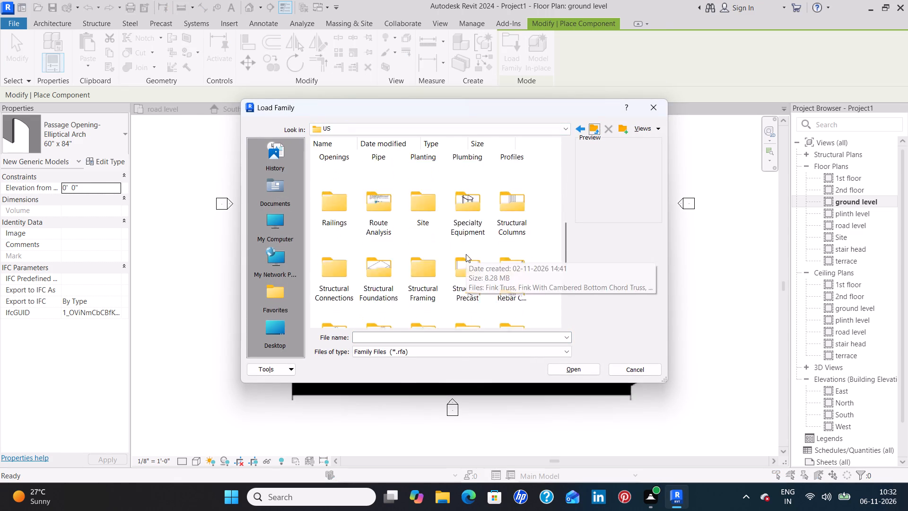
scroll(466, 254, up, 1)
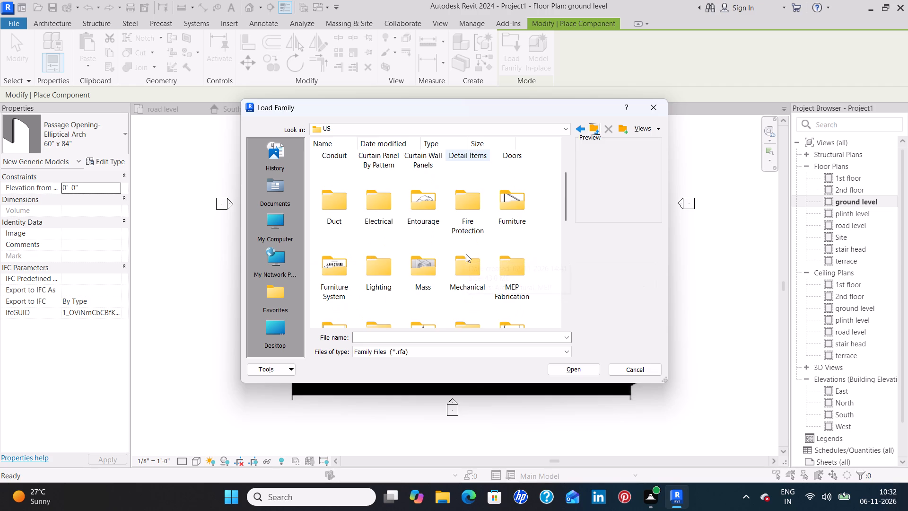
scroll(466, 254, up, 3)
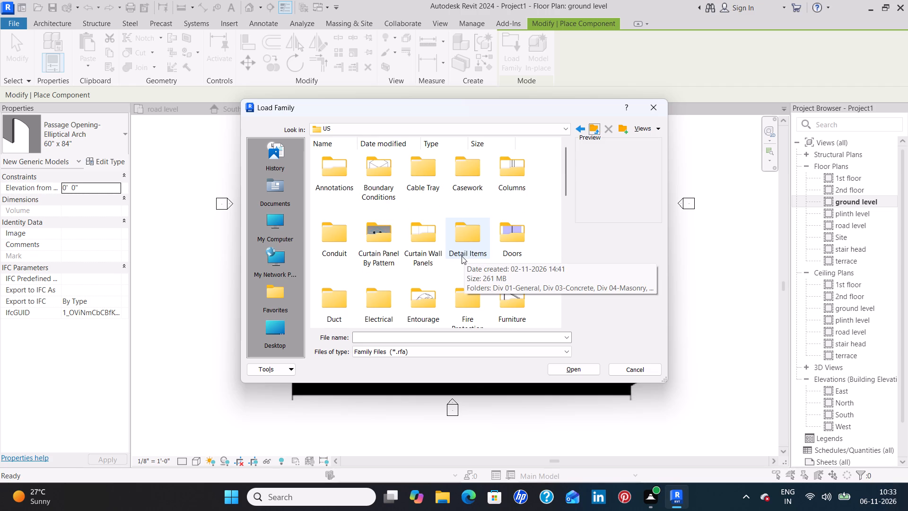
scroll(462, 256, down, 1)
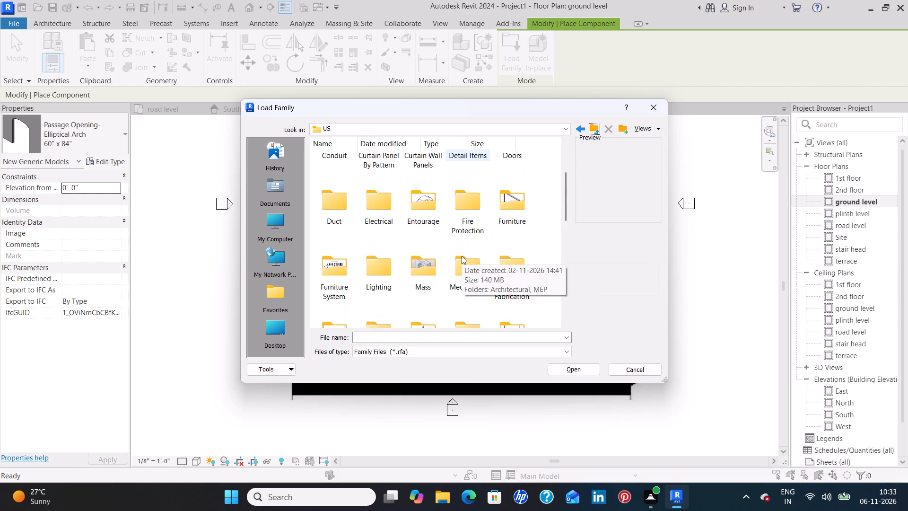
scroll(461, 257, down, 1)
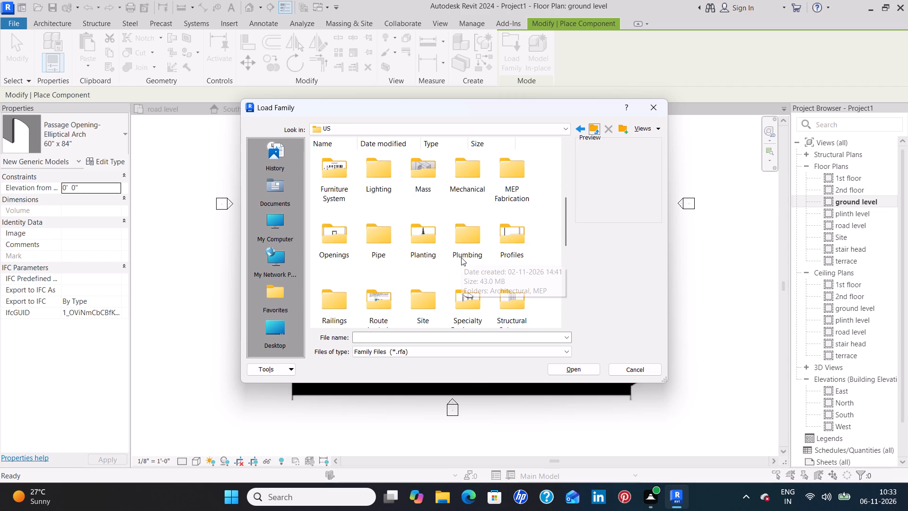
scroll(461, 257, down, 1)
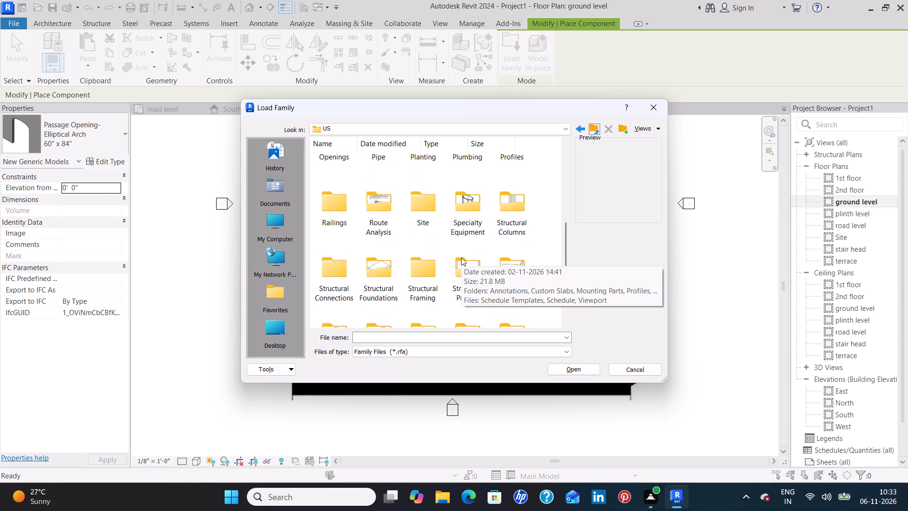
scroll(461, 257, down, 3)
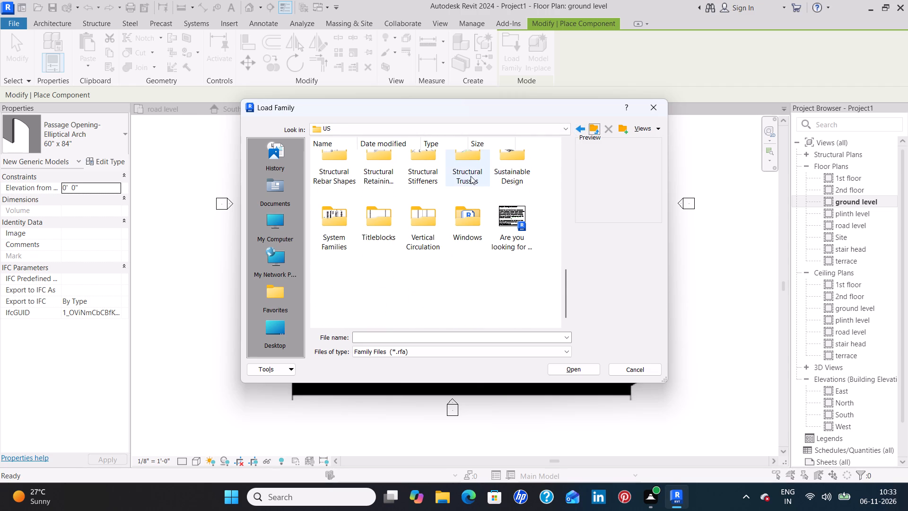
Go to the SHUBHAM CITY family collection in the Music folder and open its Gate folder.
click(536, 129)
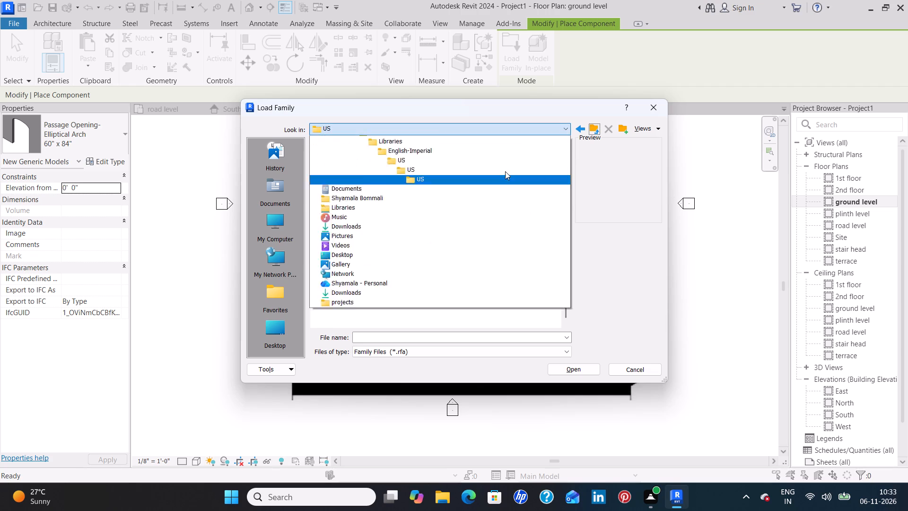
click(458, 215)
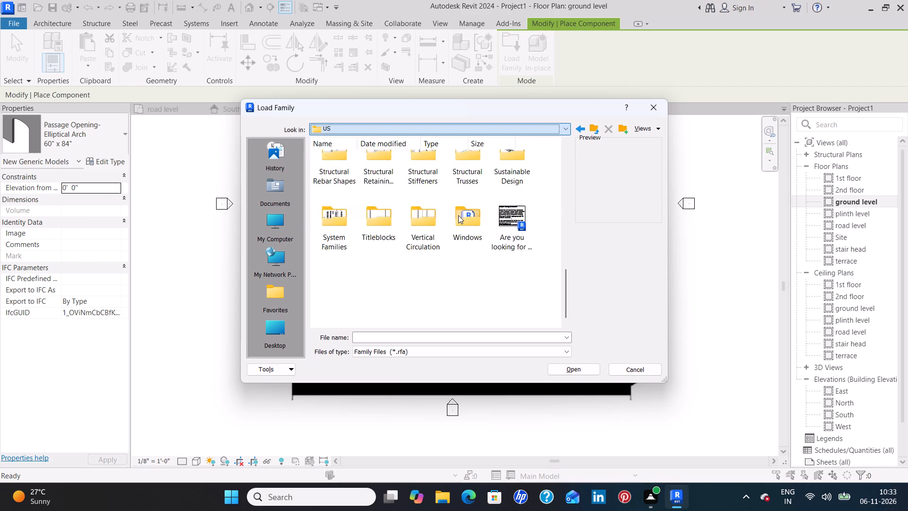
double_click(389, 173)
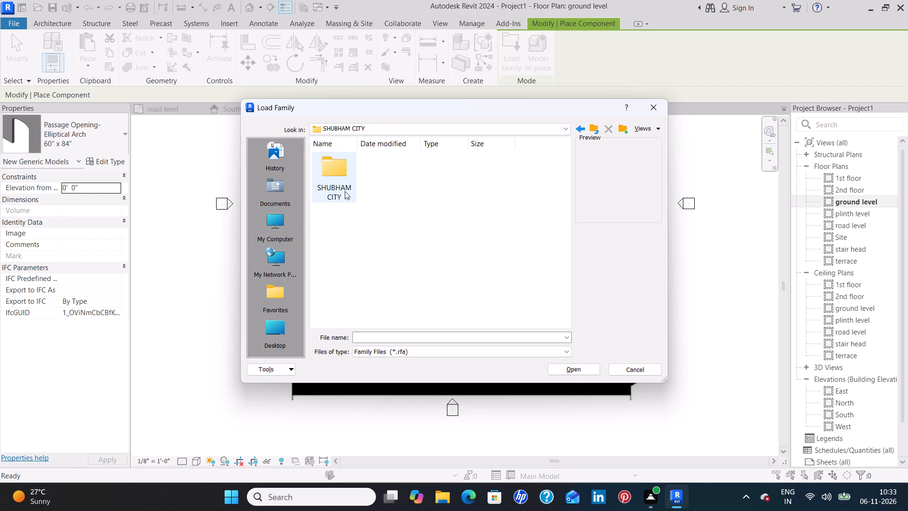
double_click(342, 175)
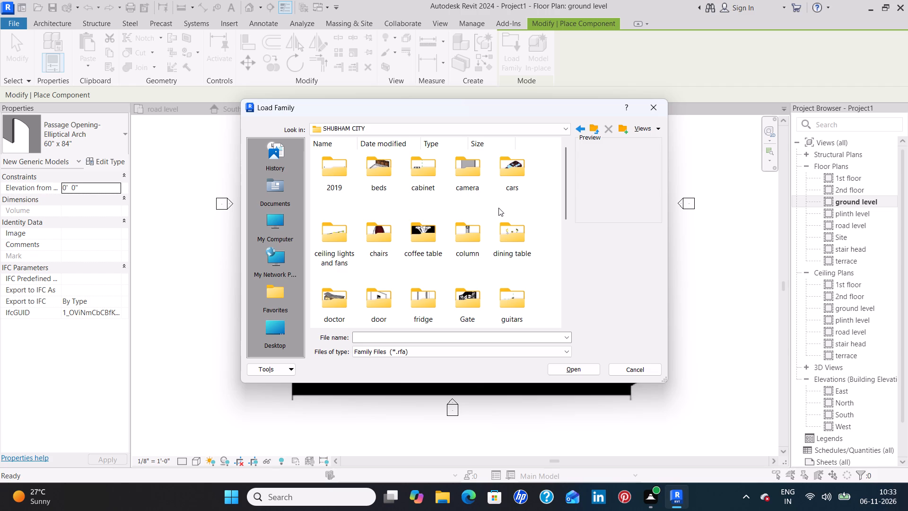
scroll(496, 209, down, 1)
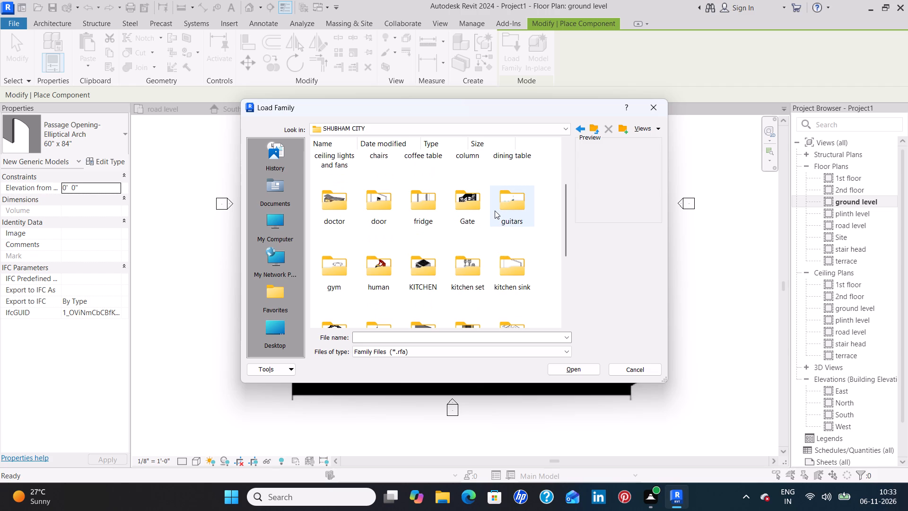
double_click(338, 263)
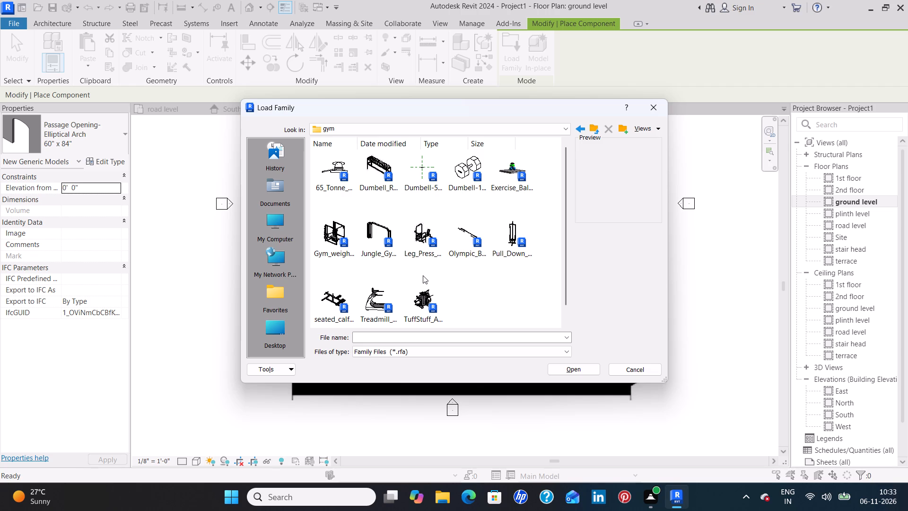
scroll(453, 221, down, 4)
scroll(445, 247, up, 3)
click(598, 126)
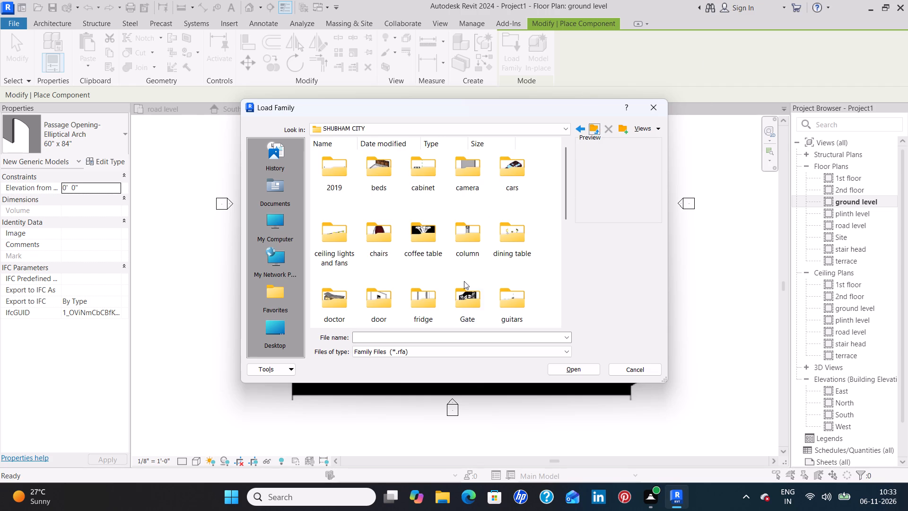
click(464, 295)
double_click(464, 294)
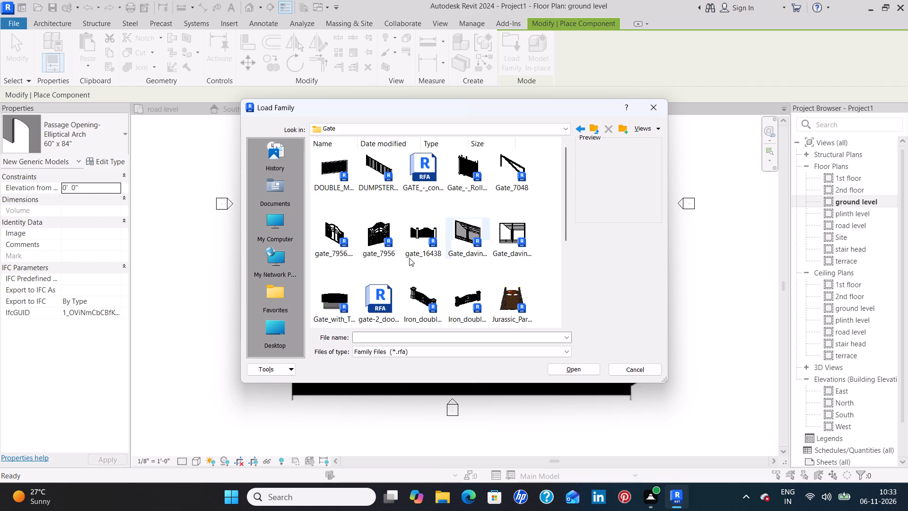
Preview the gate families in the Gate folder, comparing designs for the first plan's main gate.
scroll(501, 296, down, 3)
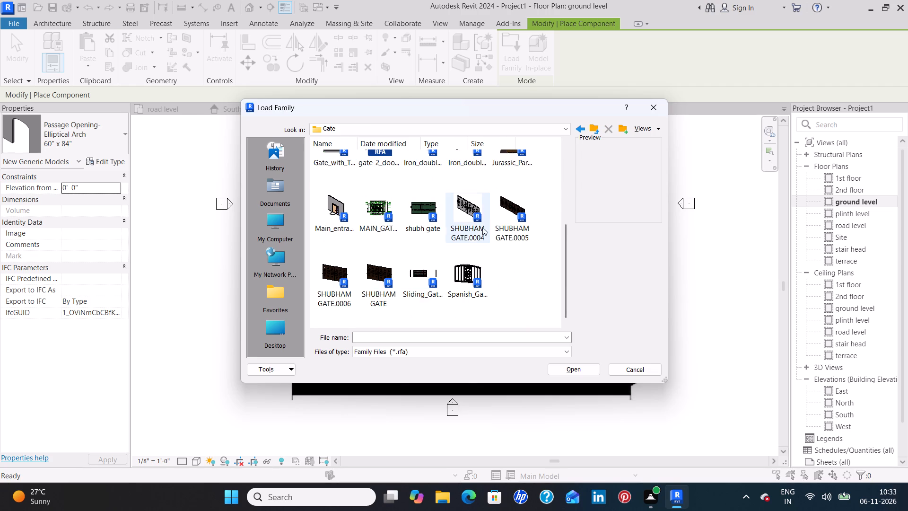
click(464, 210)
click(337, 210)
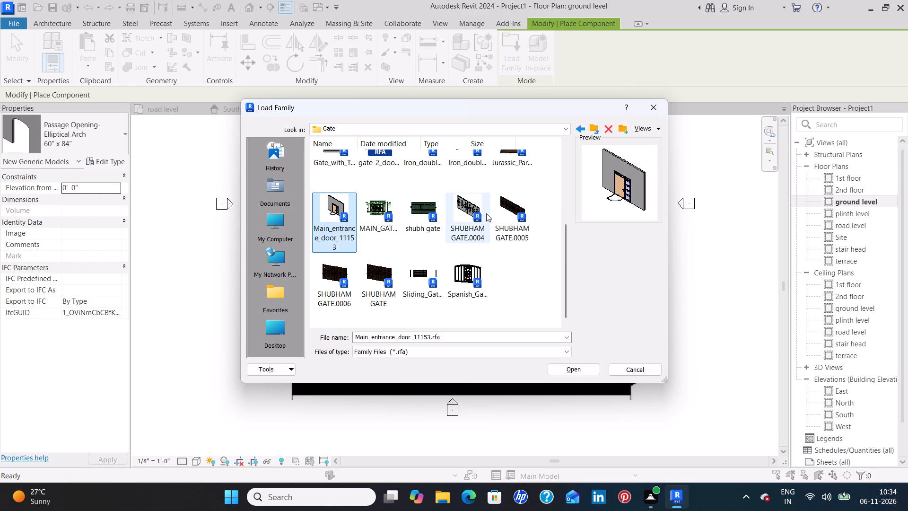
click(464, 206)
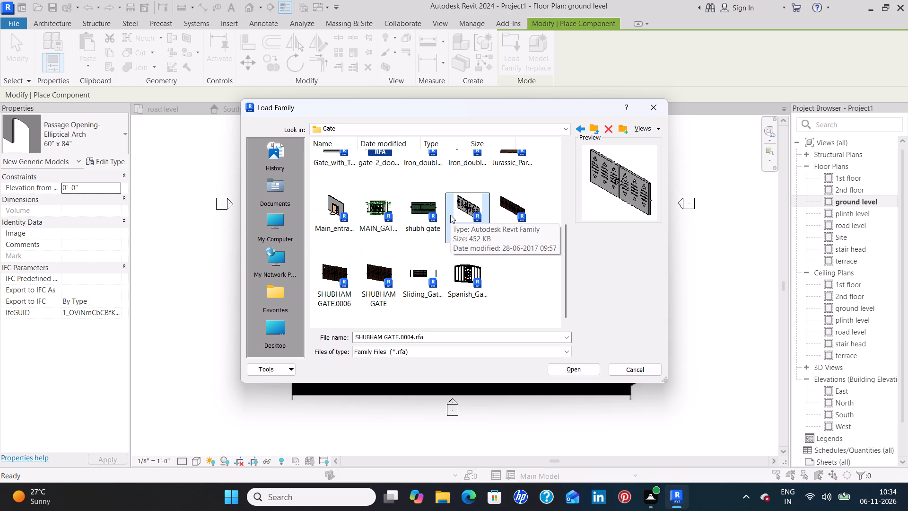
click(377, 266)
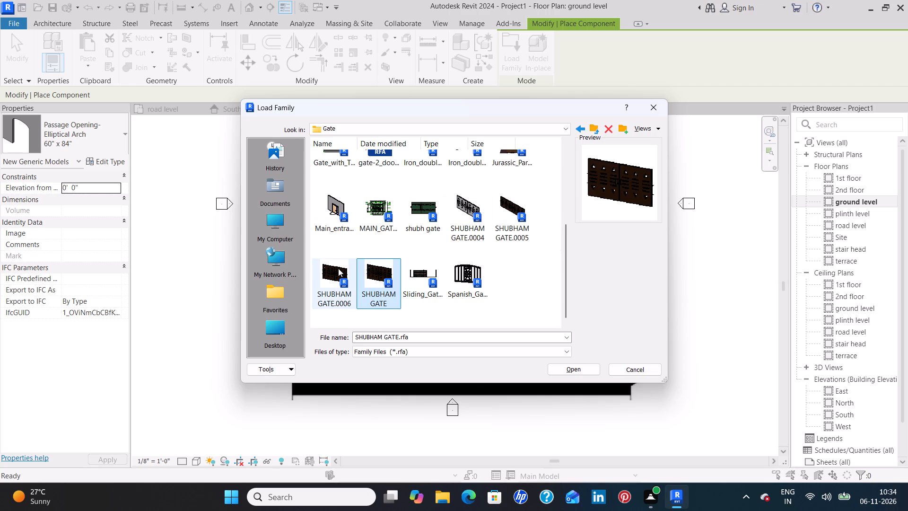
click(338, 268)
click(332, 267)
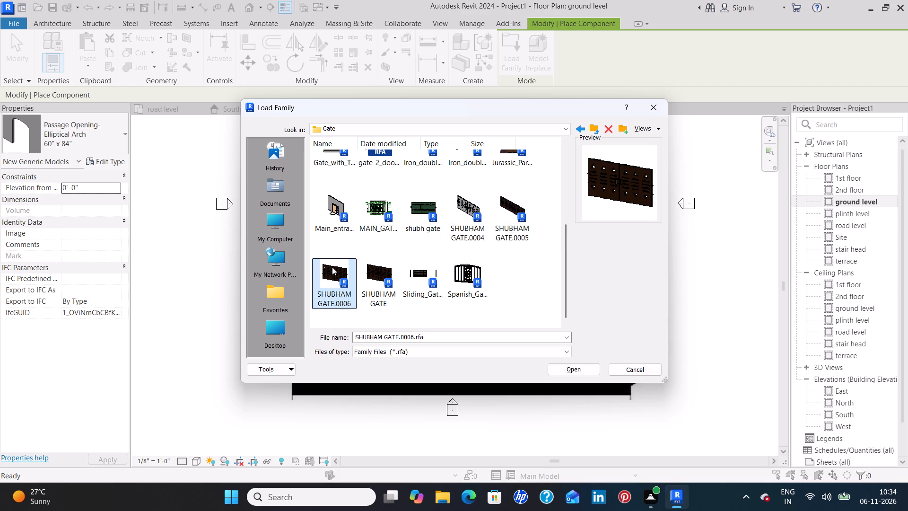
click(373, 268)
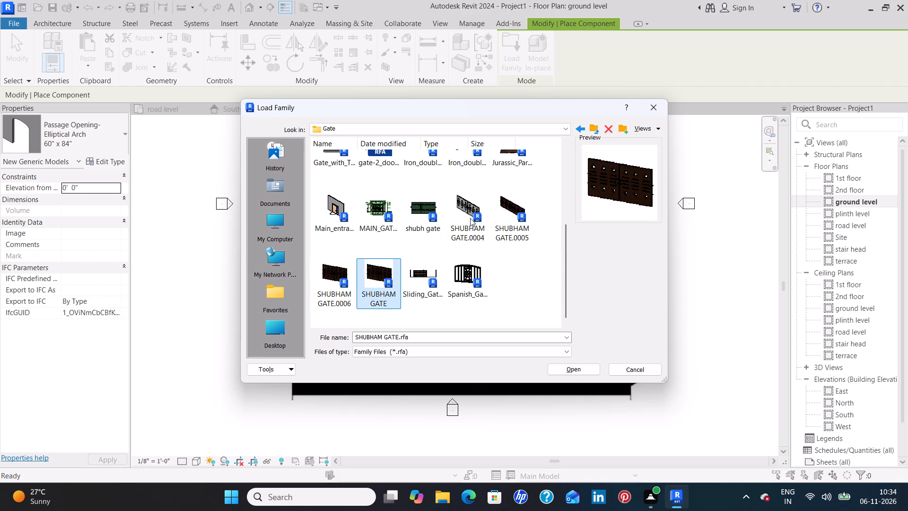
click(468, 212)
click(419, 206)
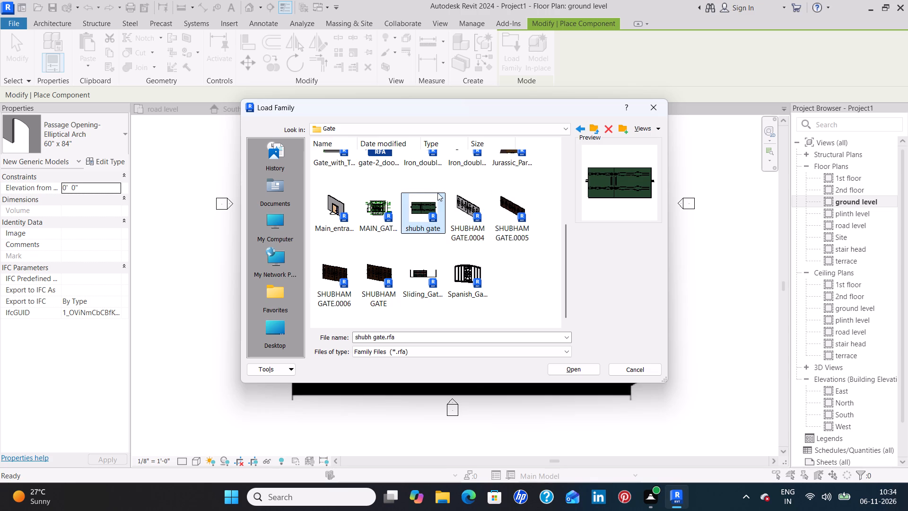
scroll(438, 192, down, 1)
scroll(438, 192, up, 2)
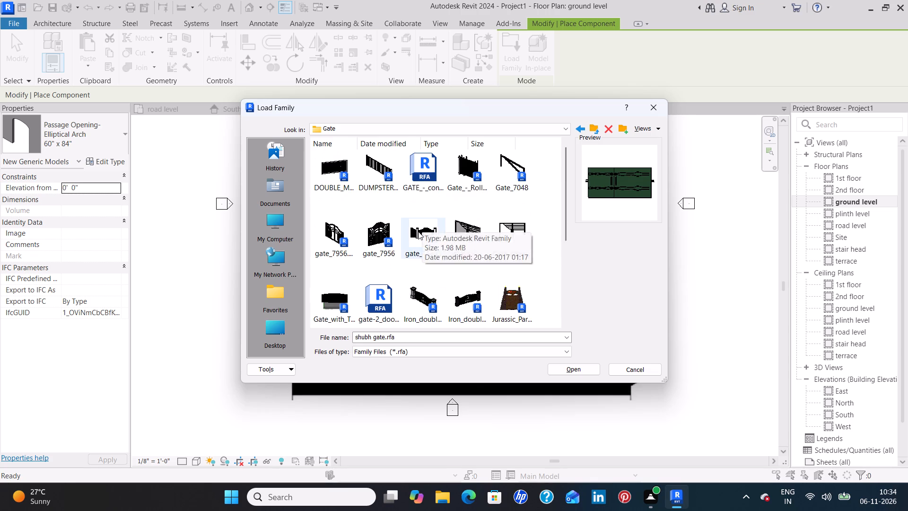
click(418, 231)
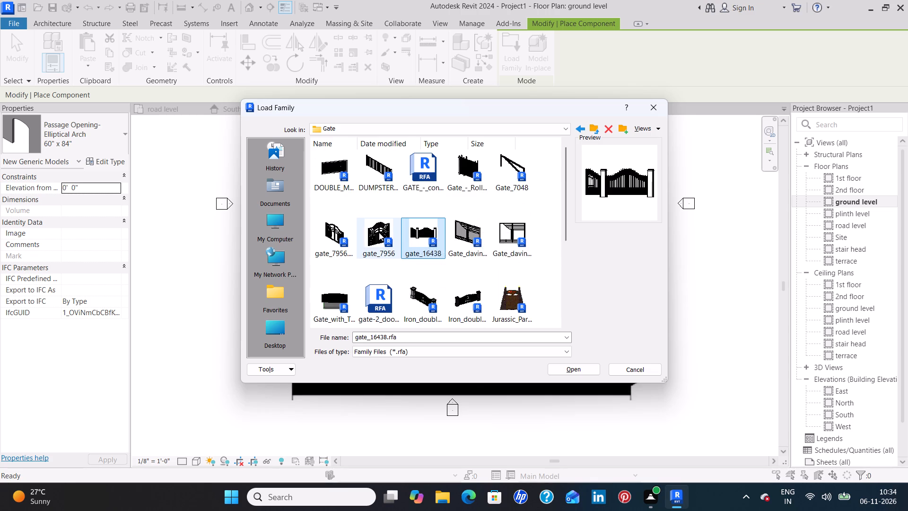
click(379, 232)
click(334, 229)
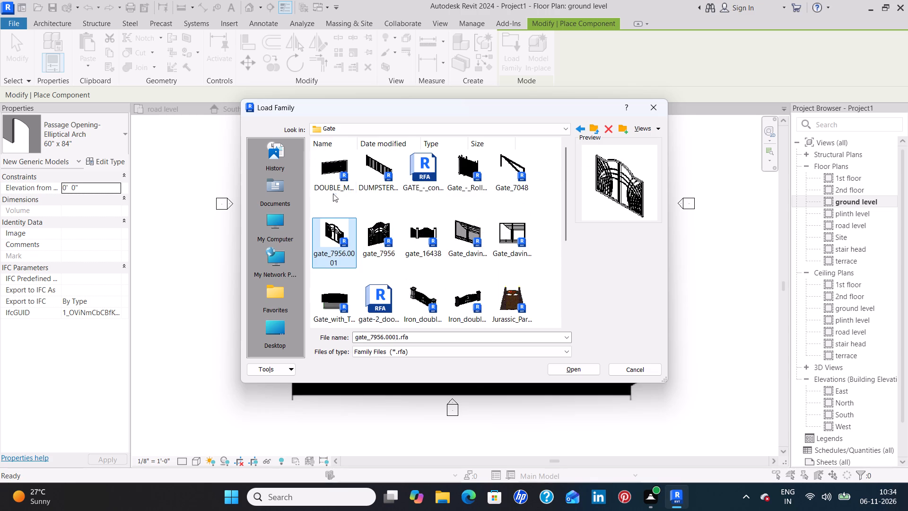
click(330, 176)
click(377, 179)
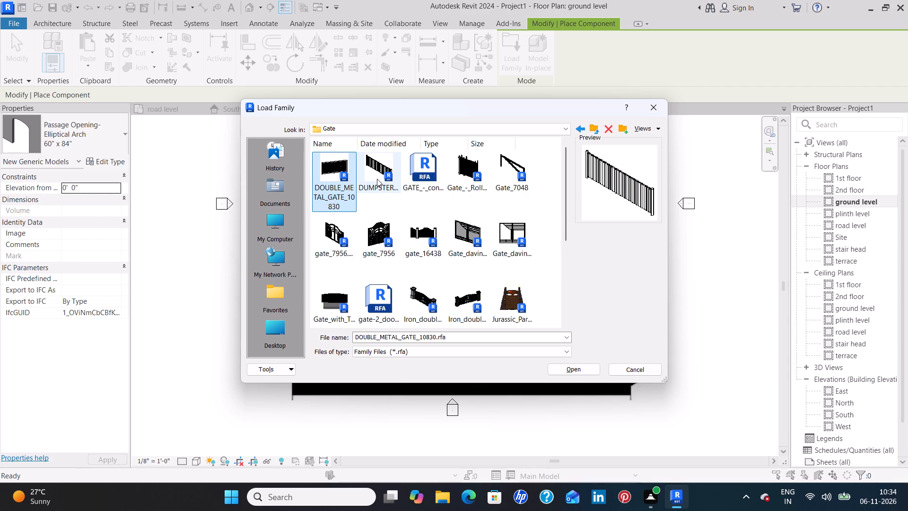
click(454, 173)
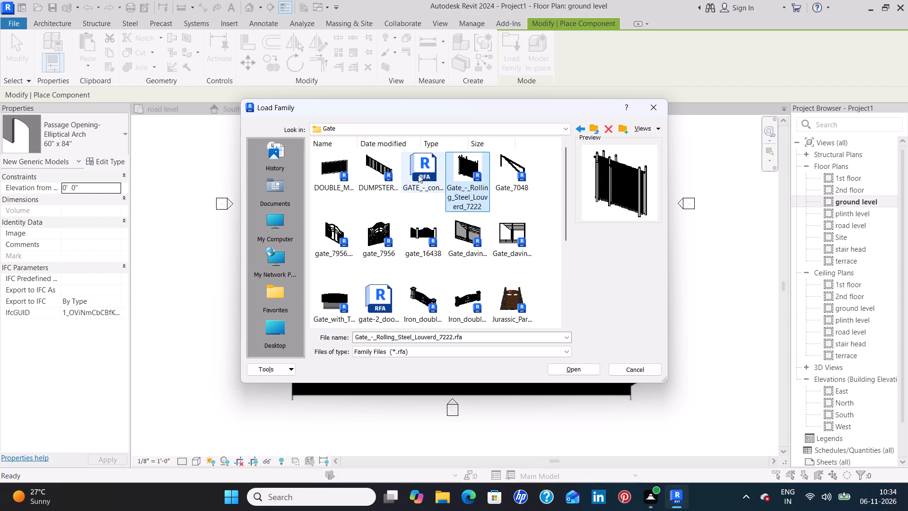
click(506, 167)
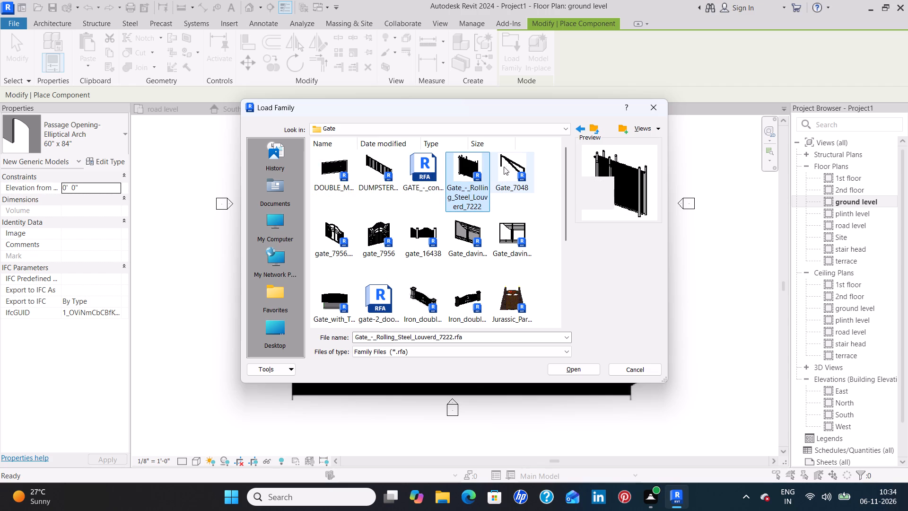
click(463, 237)
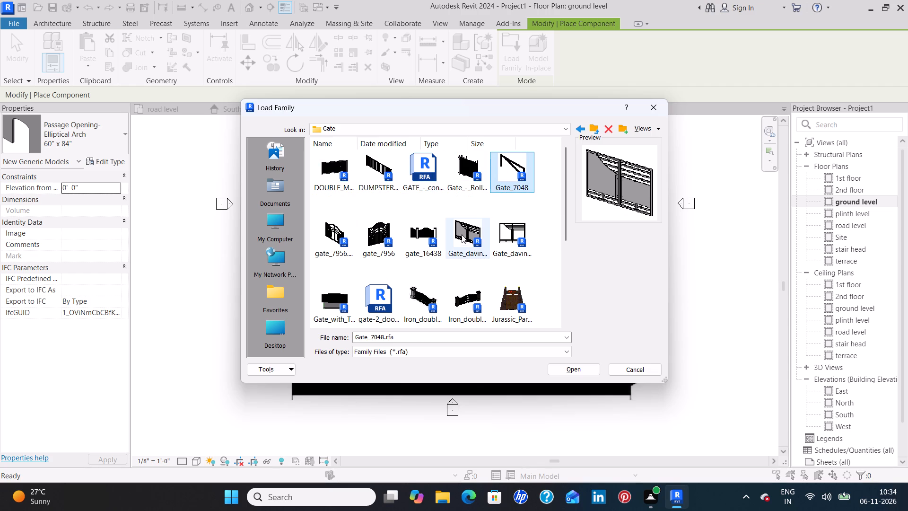
Load the gate_16438 family from the Gate folder as a component.
click(413, 230)
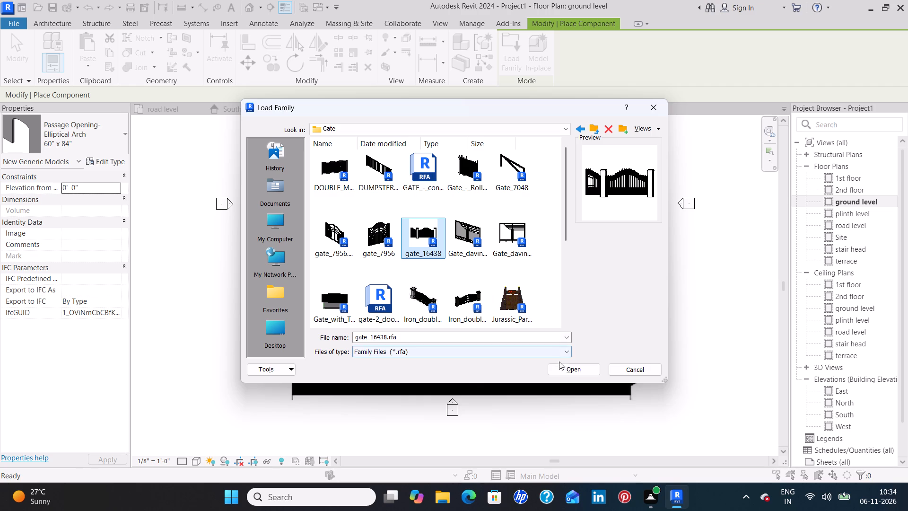
click(559, 371)
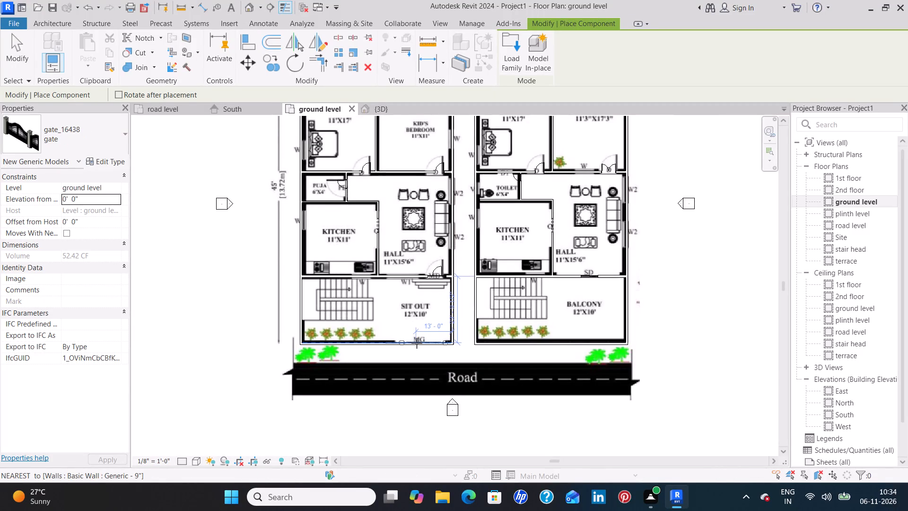
Place the gate_16438 gate on the sit-out's front wall at the first plan's MG mark, about 14'-0" from the east wall.
scroll(416, 343, up, 7)
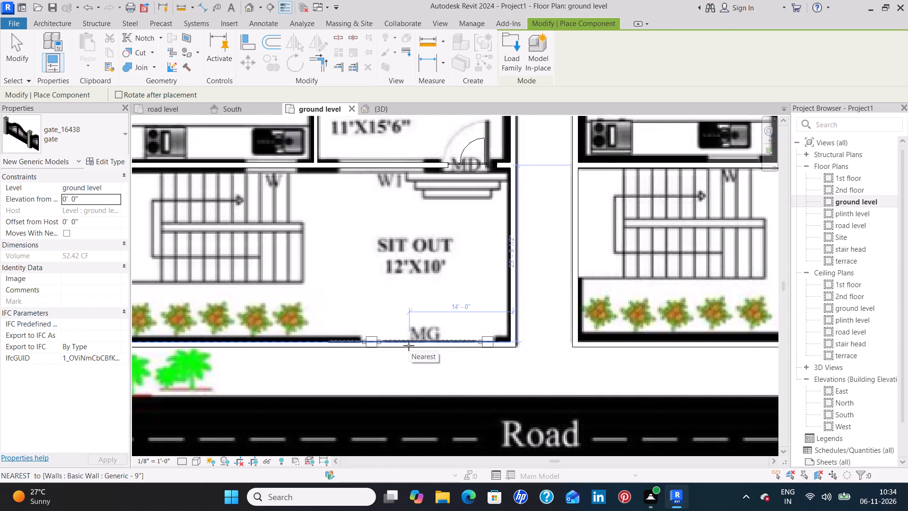
click(409, 345)
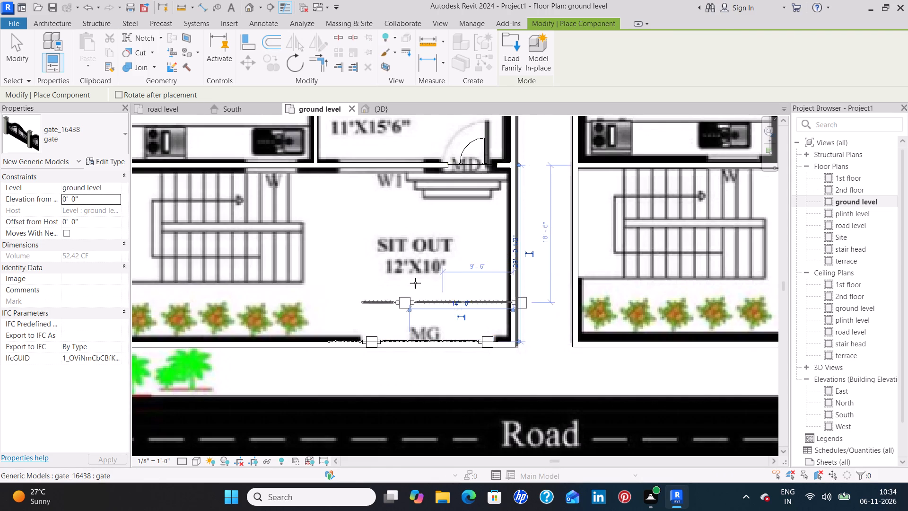
key(Escape)
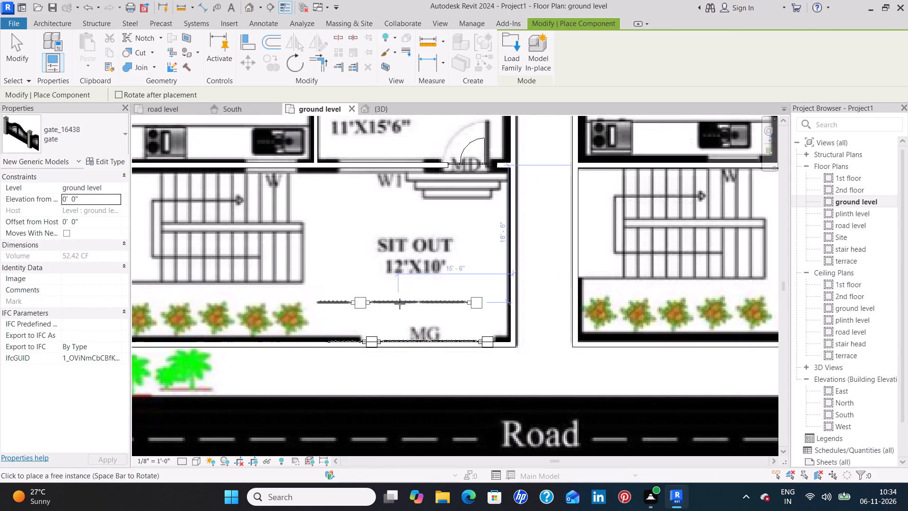
key(Escape)
Nudge the main gate slightly toward the road at the first plan's MG opening.
scroll(400, 304, down, 1)
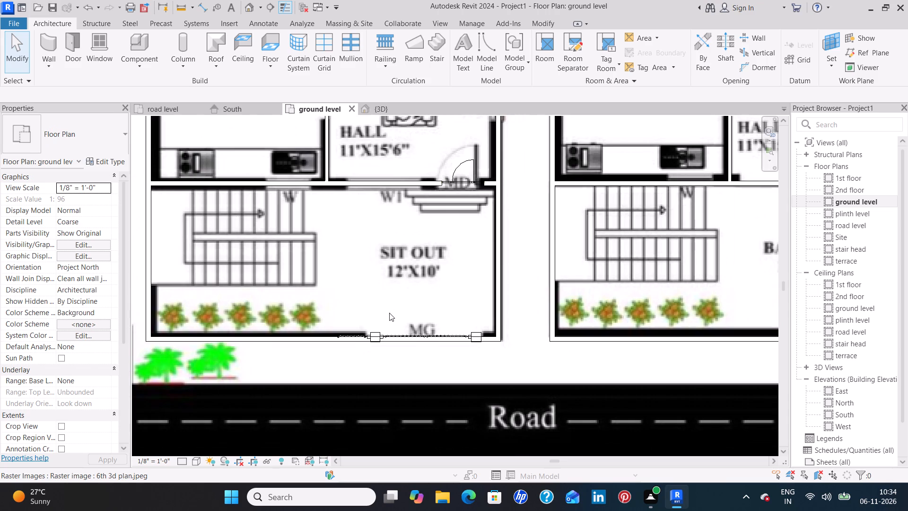
scroll(355, 326, down, 2)
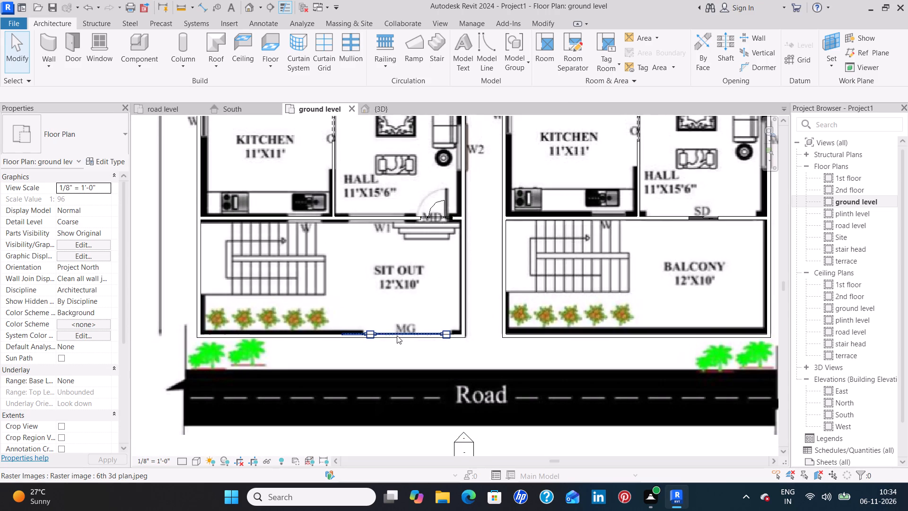
click(398, 335)
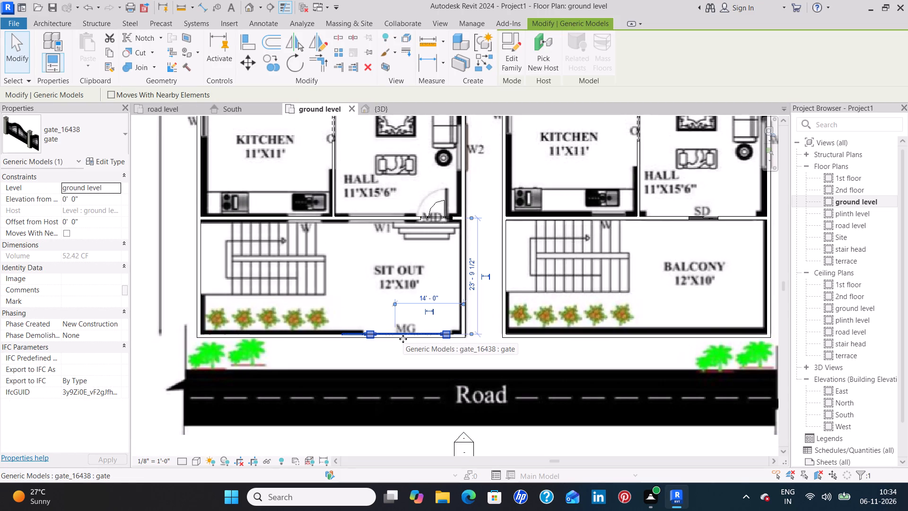
key(Down)
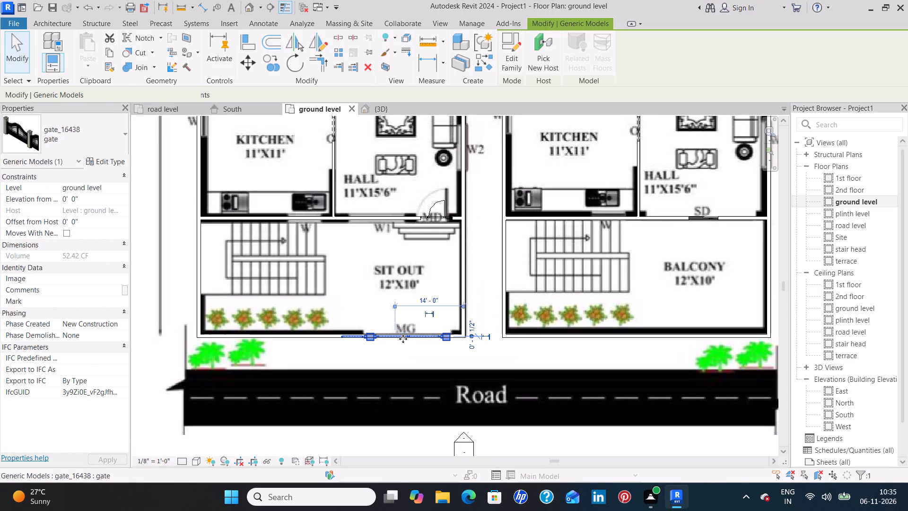
click(348, 271)
scroll(358, 301, down, 1)
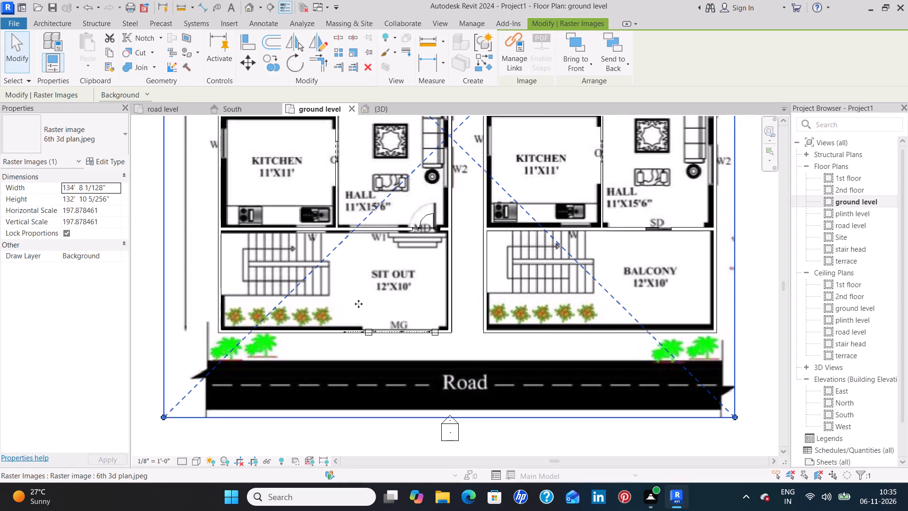
key(Escape)
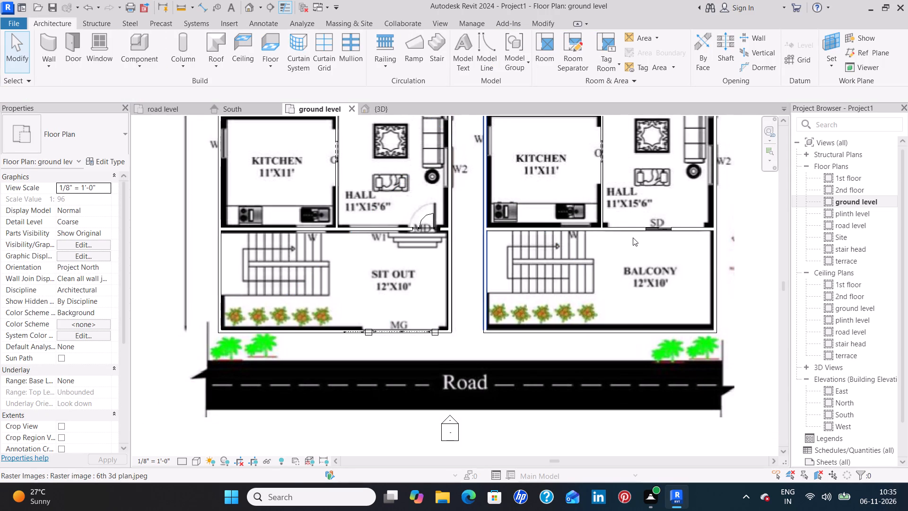
Start placing a window and browse to the US library's Windows folder to load a window family.
middle_drag(632, 255, 633, 306)
scroll(632, 311, down, 1)
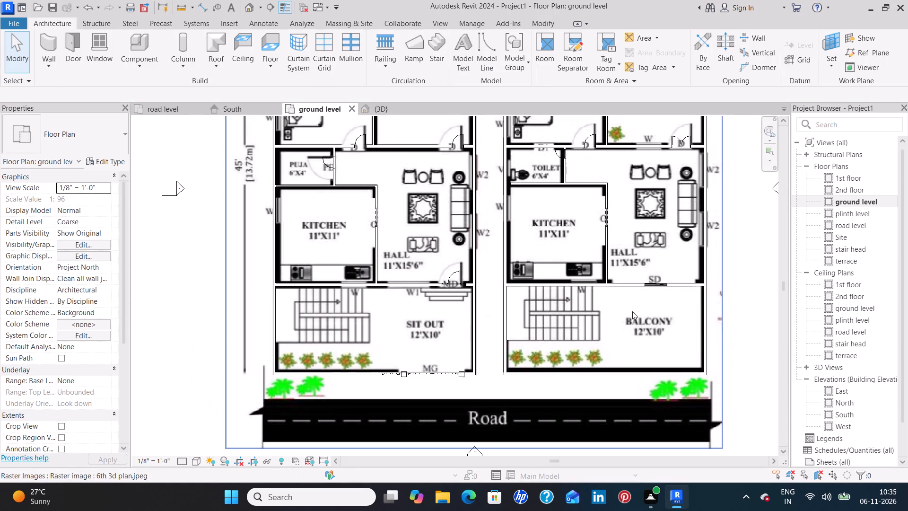
middle_drag(408, 159, 406, 199)
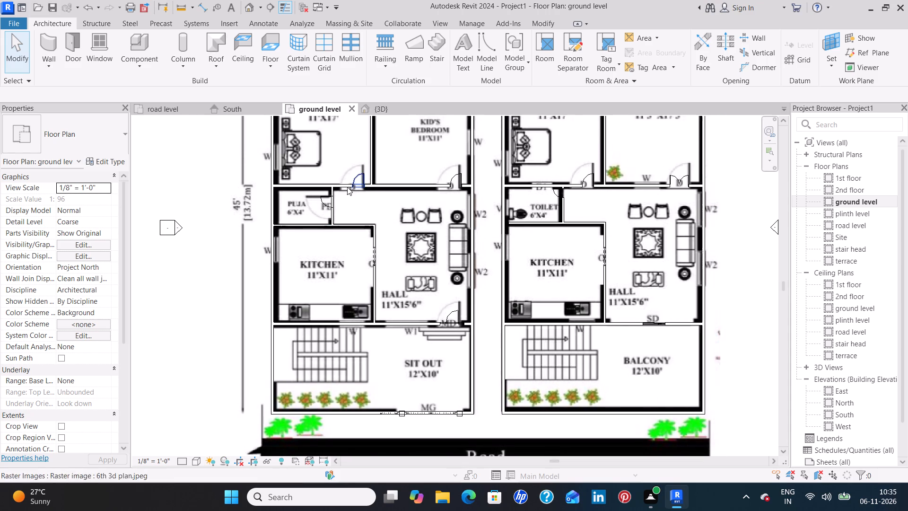
middle_drag(426, 152, 422, 247)
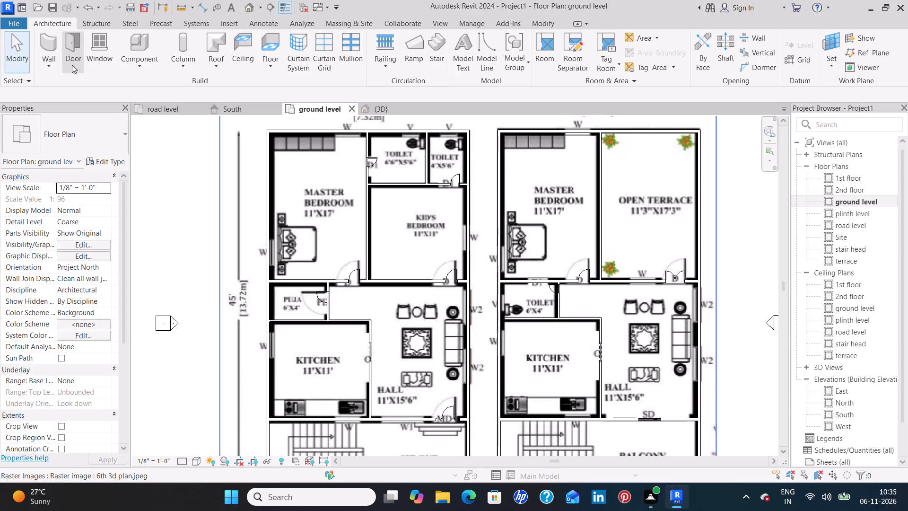
click(95, 45)
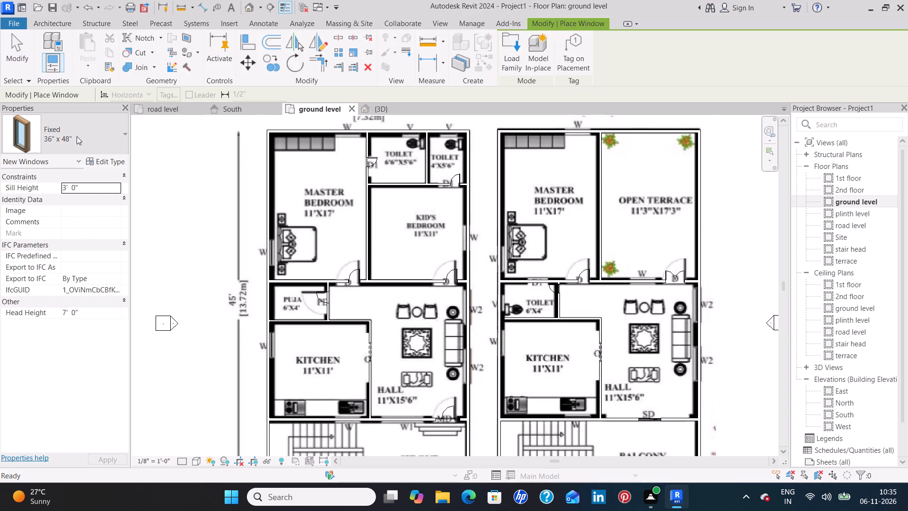
click(77, 136)
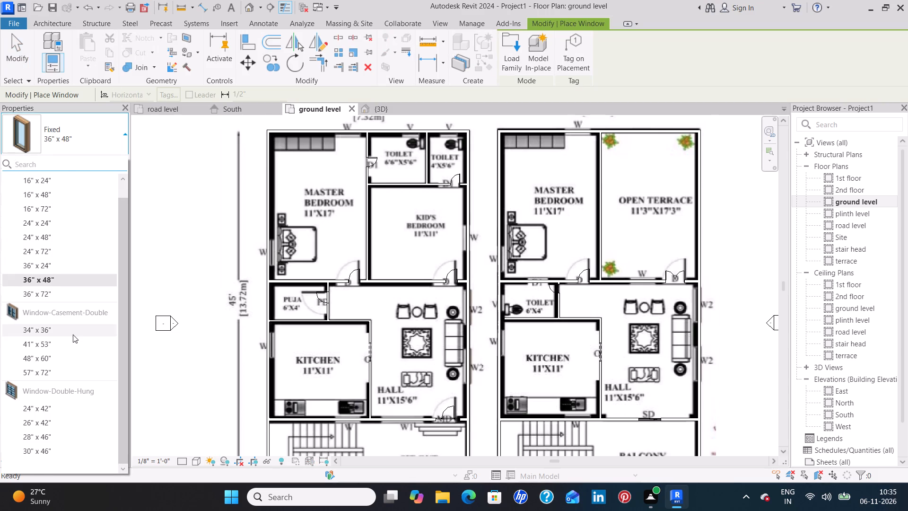
scroll(73, 335, up, 2)
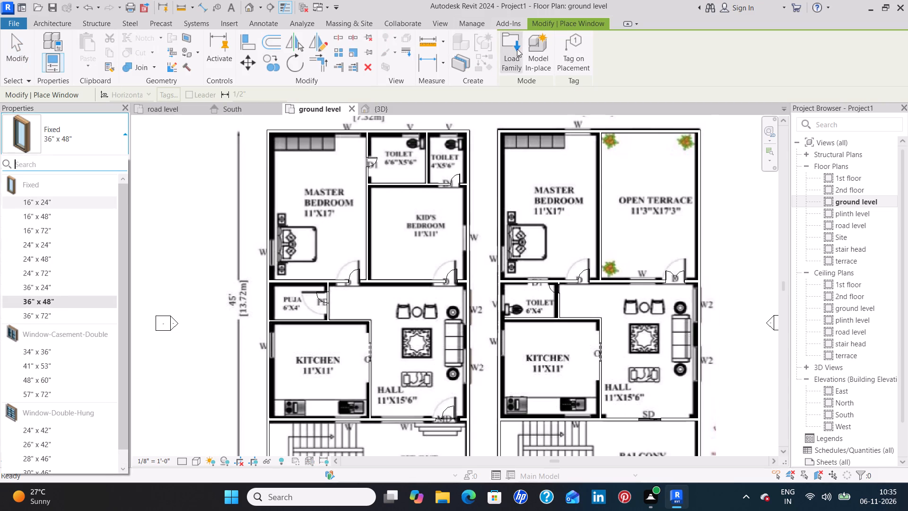
click(515, 63)
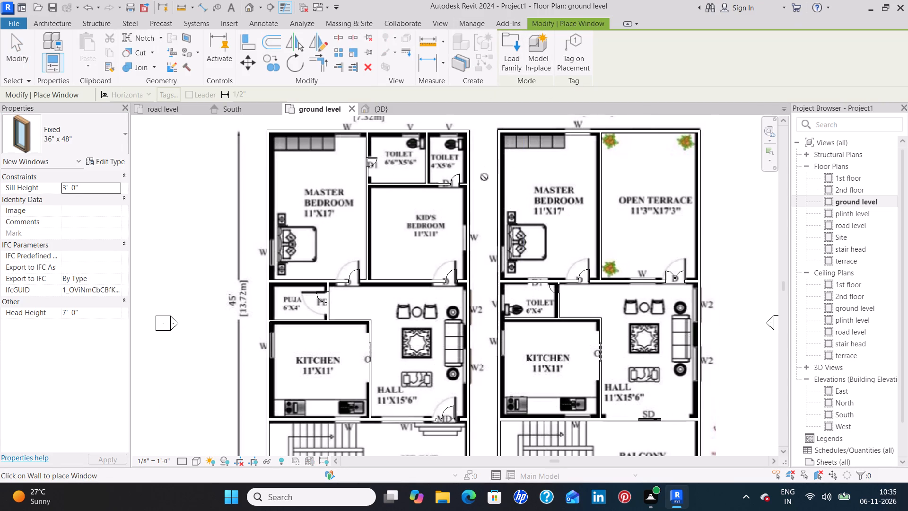
click(511, 52)
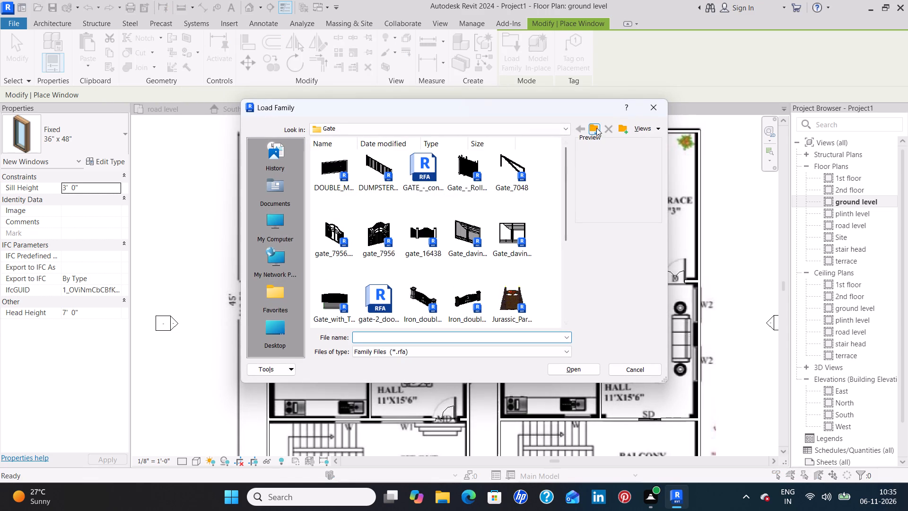
click(596, 128)
scroll(469, 218, down, 5)
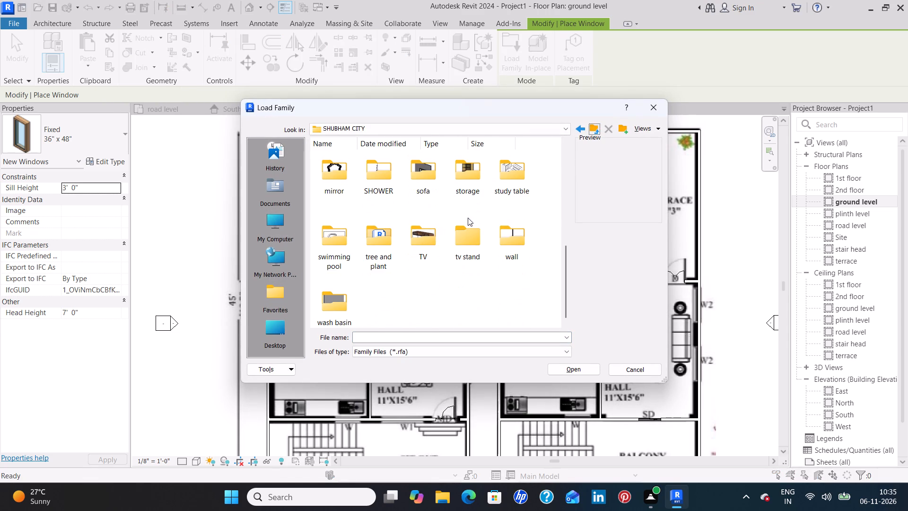
scroll(506, 231, up, 1)
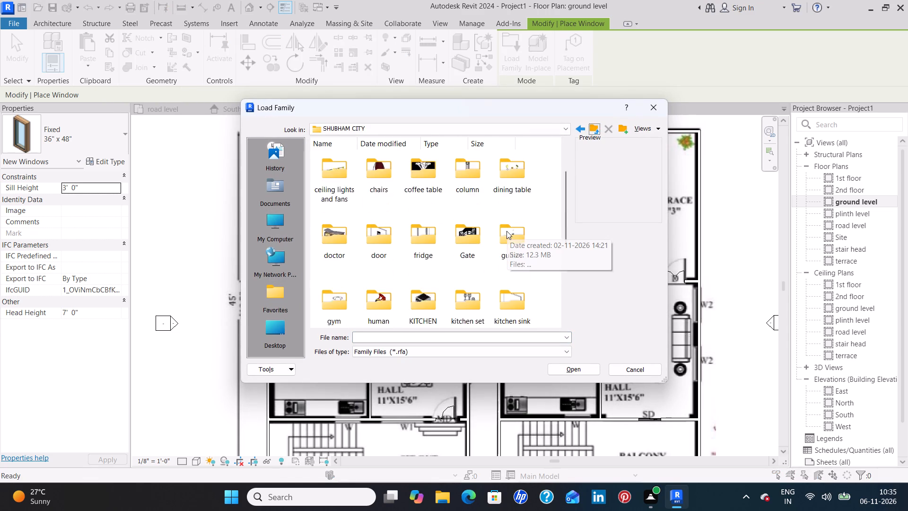
scroll(506, 231, up, 2)
scroll(506, 231, down, 1)
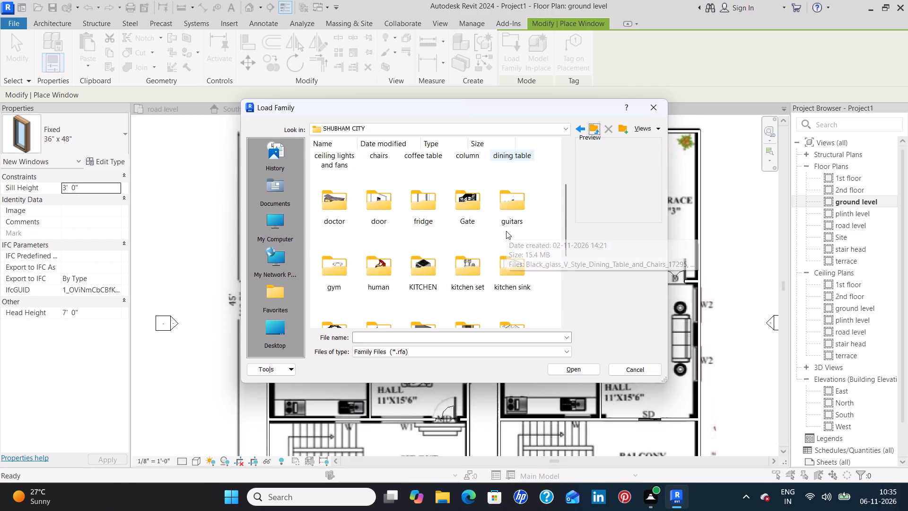
click(542, 125)
click(460, 216)
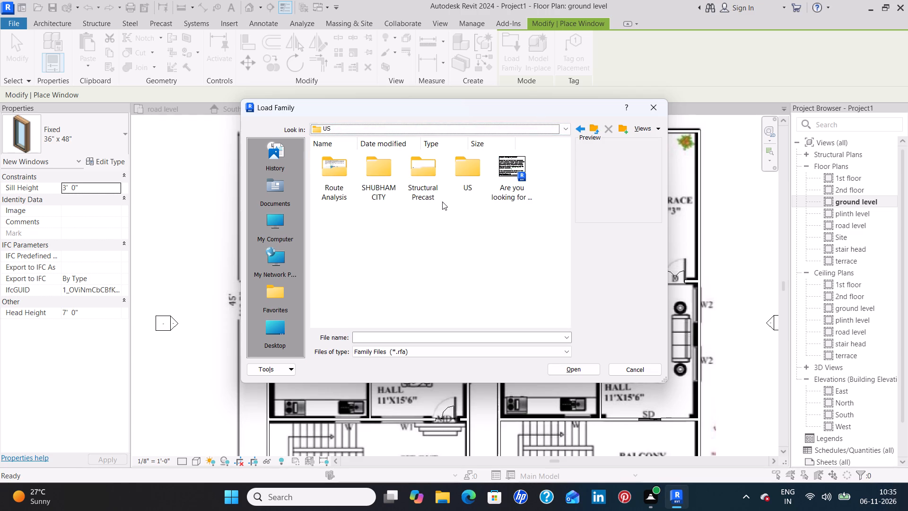
double_click(475, 182)
click(467, 176)
click(467, 176)
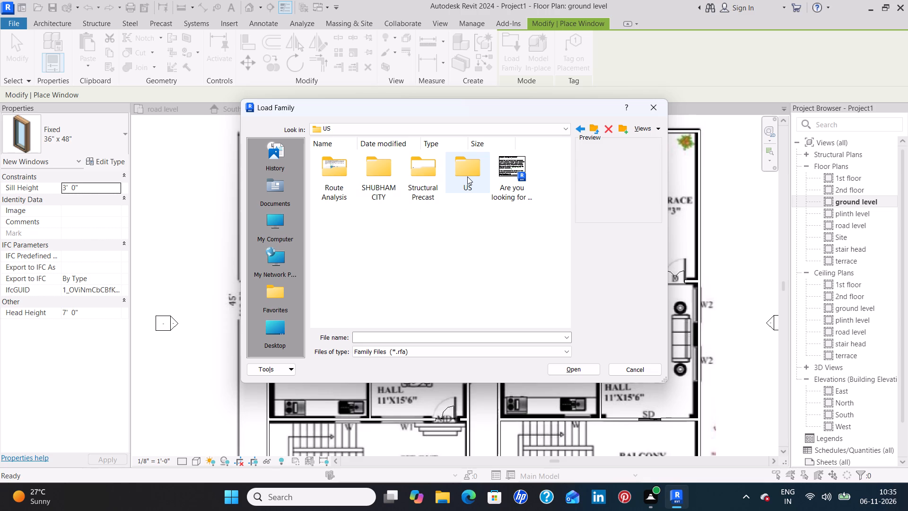
double_click(467, 176)
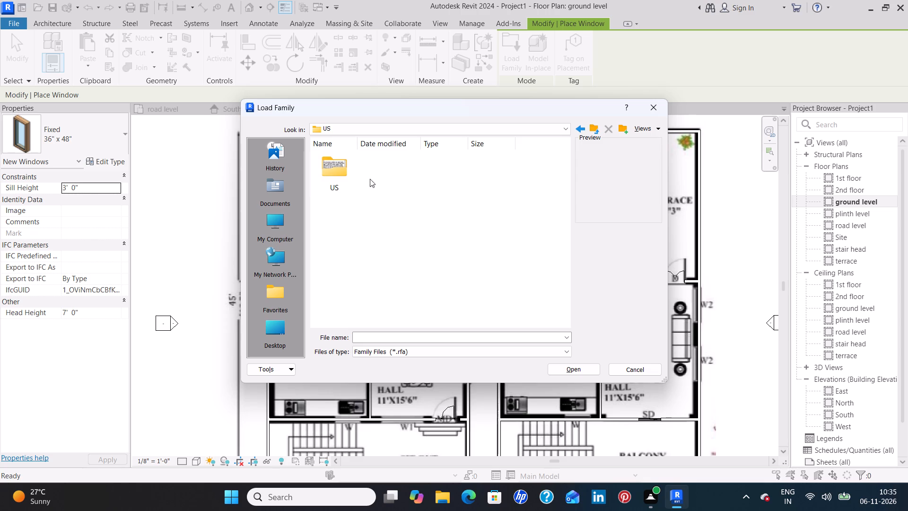
double_click(340, 168)
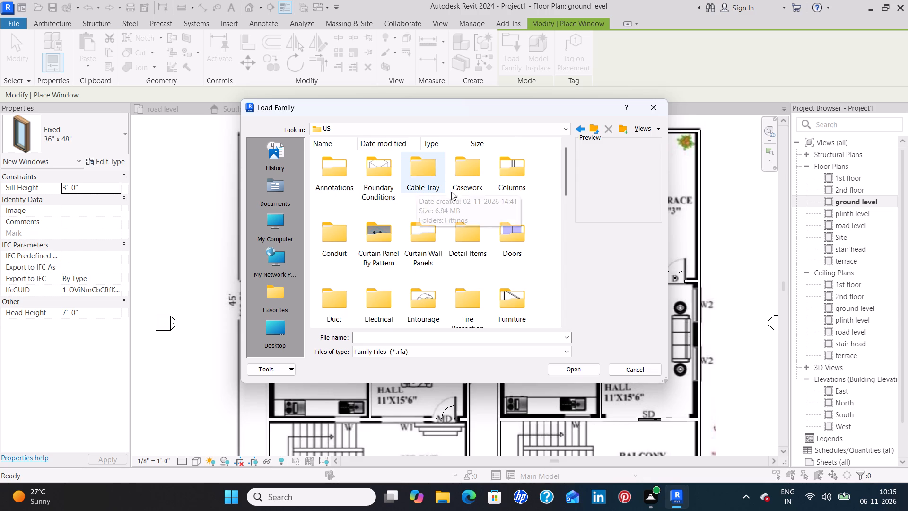
scroll(442, 274, up, 2)
scroll(443, 269, down, 5)
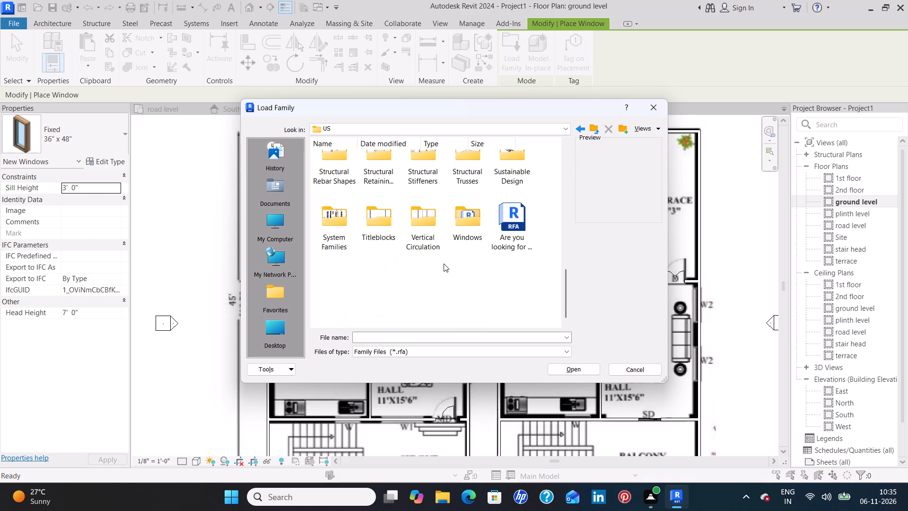
scroll(444, 264, down, 3)
double_click(461, 220)
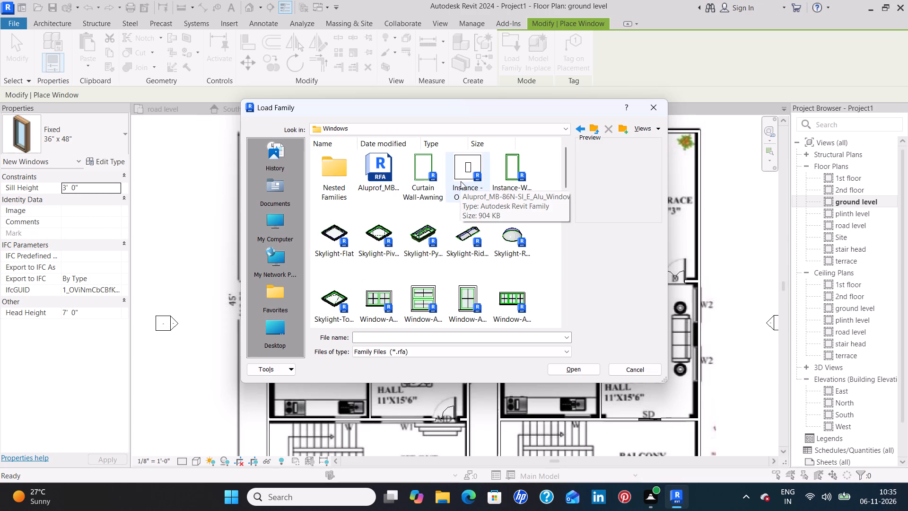
Load the Window-Louvers family from the Windows folder.
scroll(441, 267, down, 4)
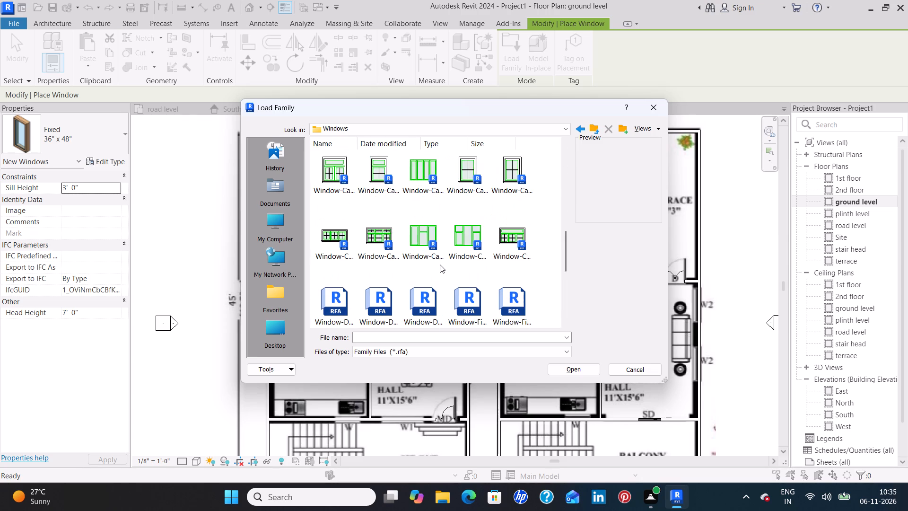
scroll(439, 264, down, 4)
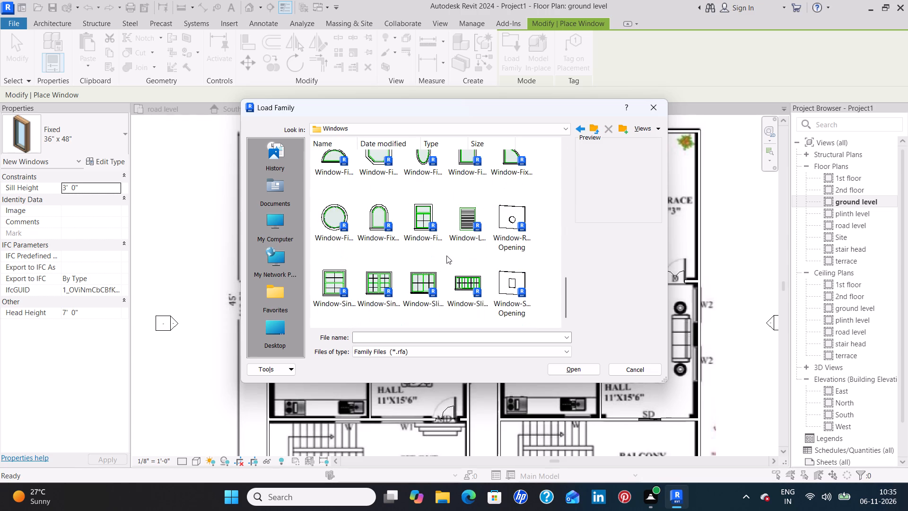
click(463, 224)
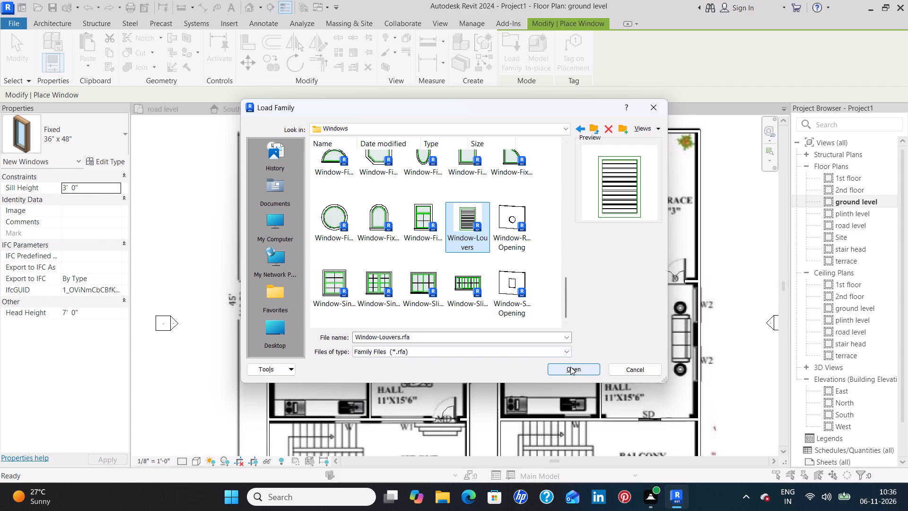
click(570, 367)
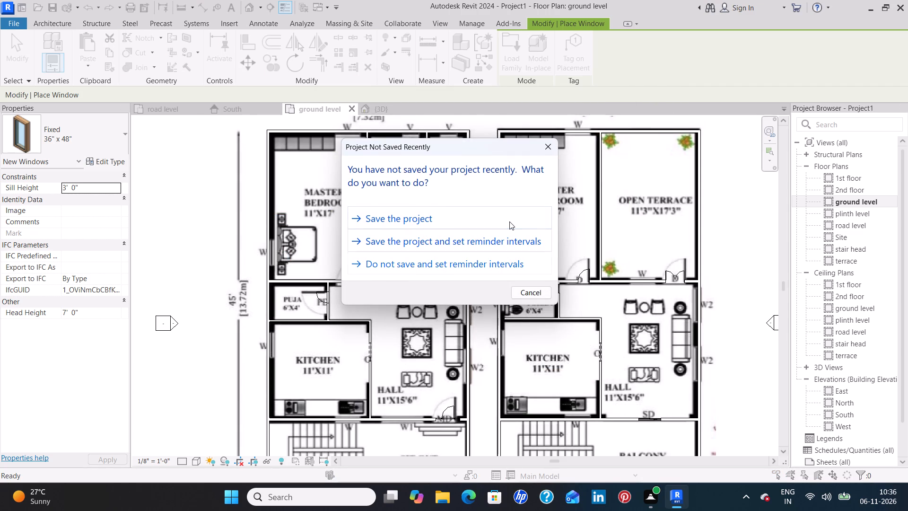
Save the project to the Desktop as "6th 3d modeling".
click(509, 220)
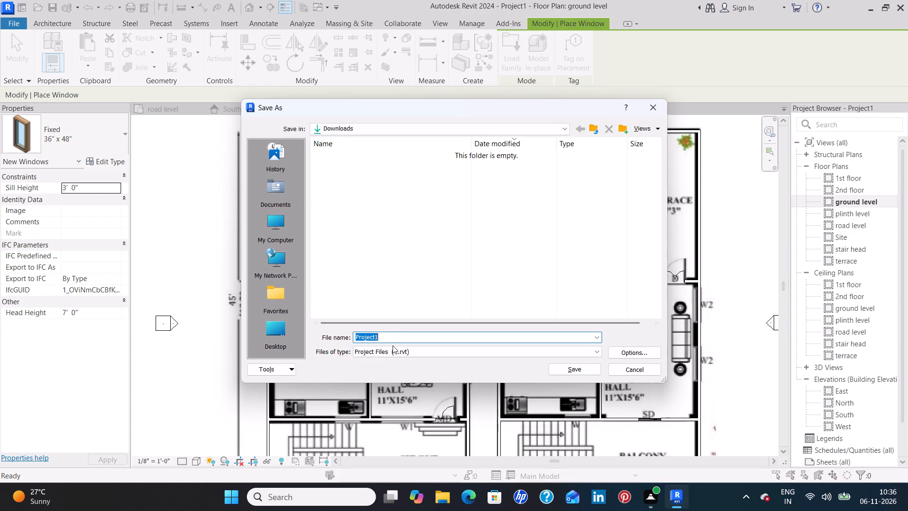
click(273, 323)
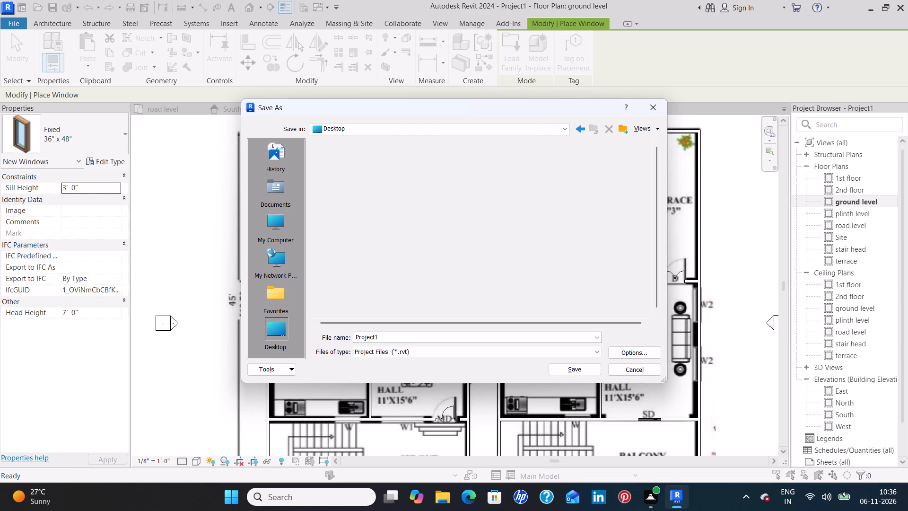
click(394, 338)
key(BackSpace)
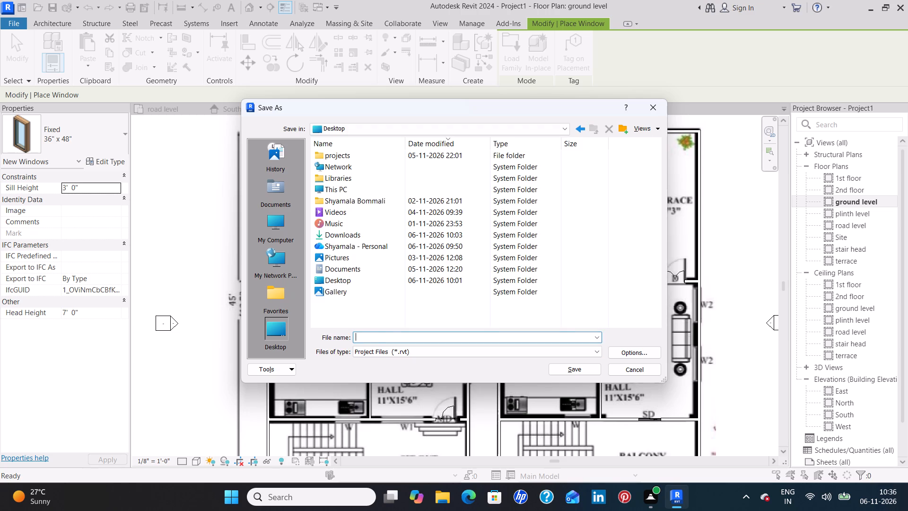
key(6)
text(th 3d mo)
text(deling)
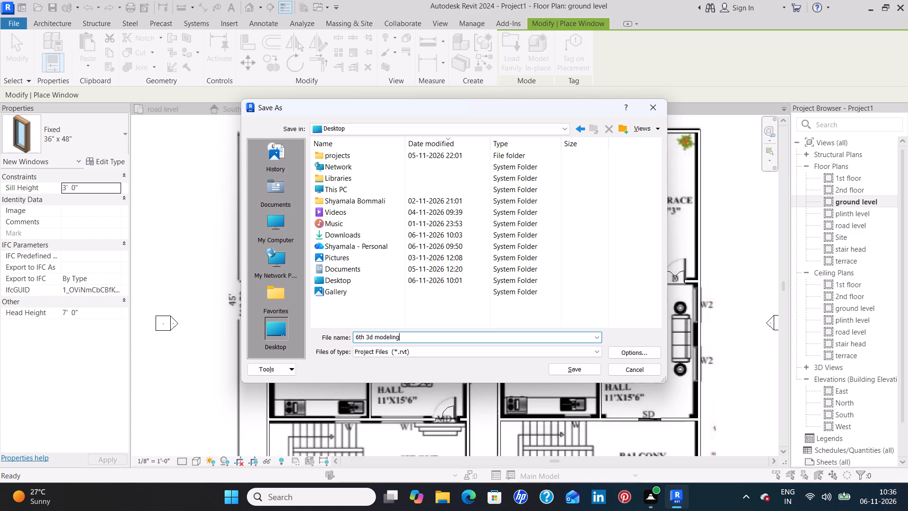
click(566, 367)
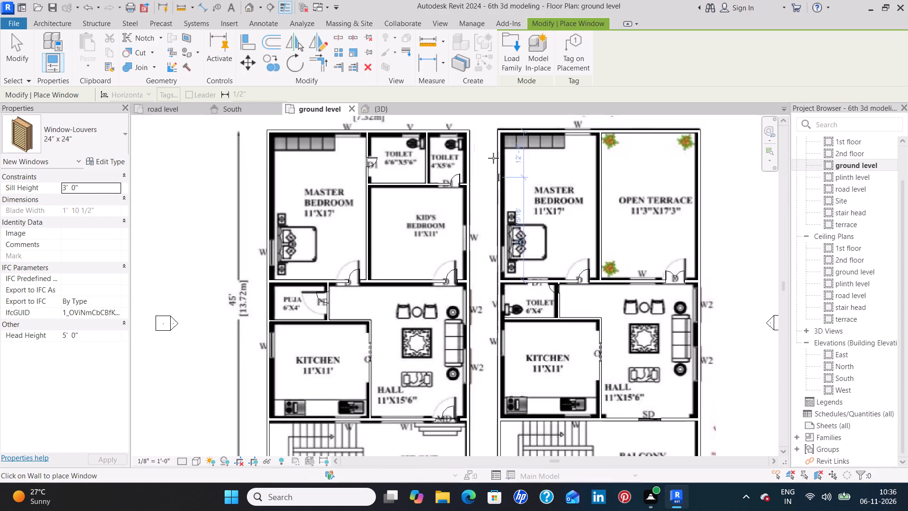
Place a 24" x 24" Window-Louvers window in the puja room's west wall on the first plan.
double_click(262, 297)
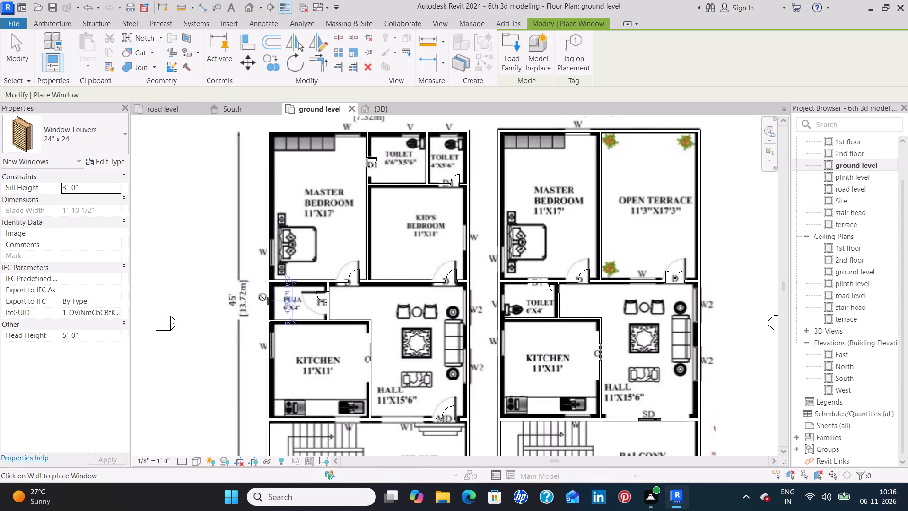
key(Escape)
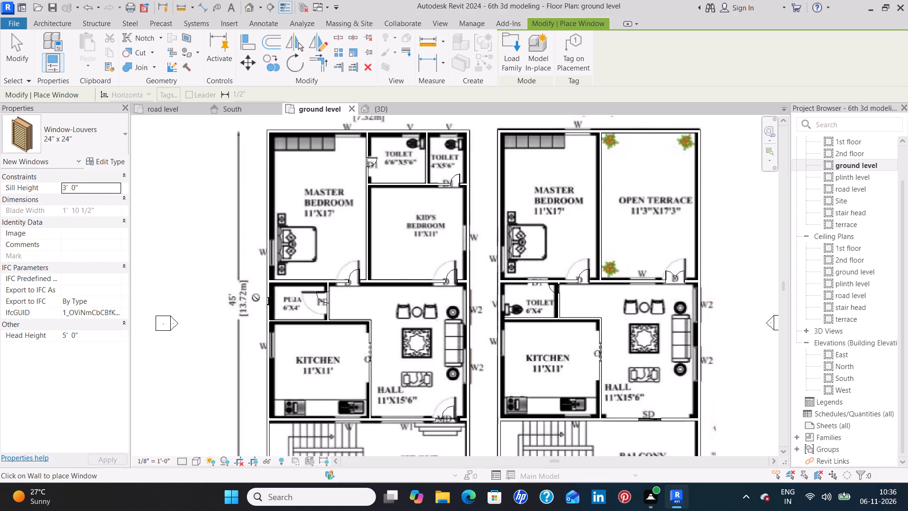
key(Escape)
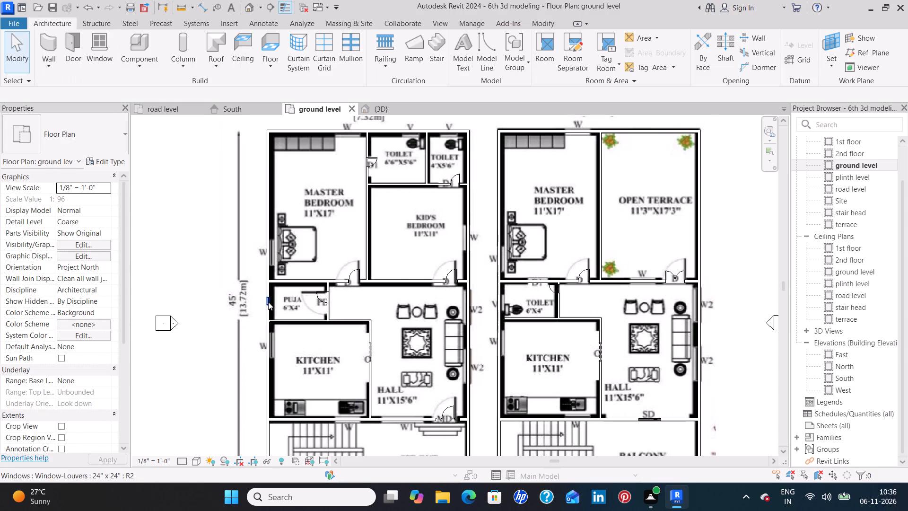
Set the sill height of the puja room's louvre window to 6'.
click(267, 300)
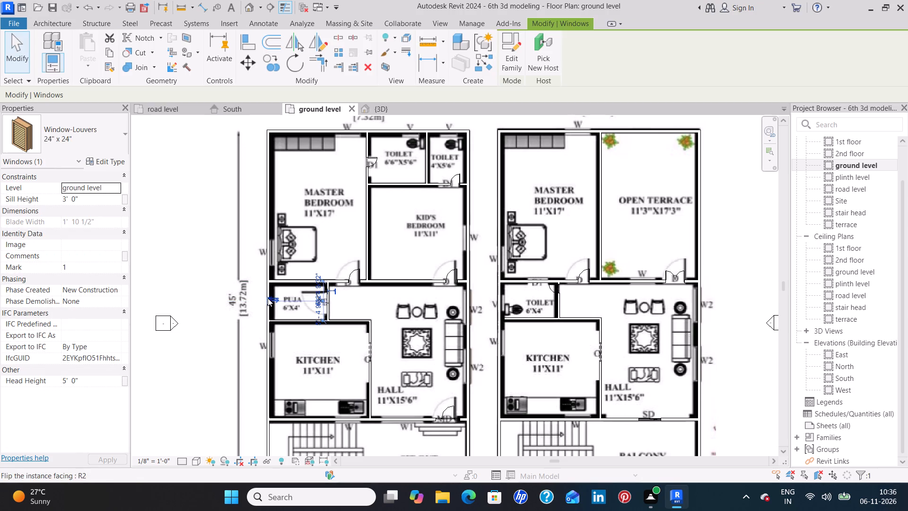
click(88, 199)
key(BackSpace)
key(backslash)
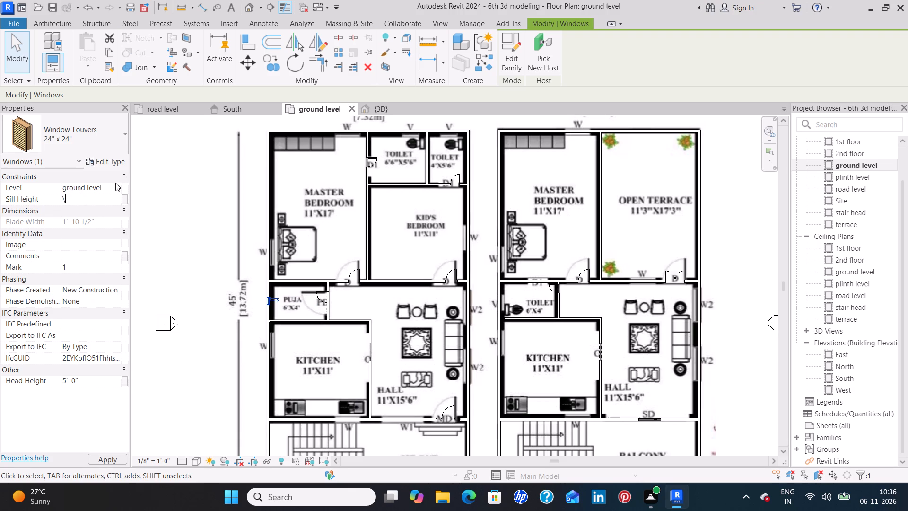
key(BackSpace)
text(6')
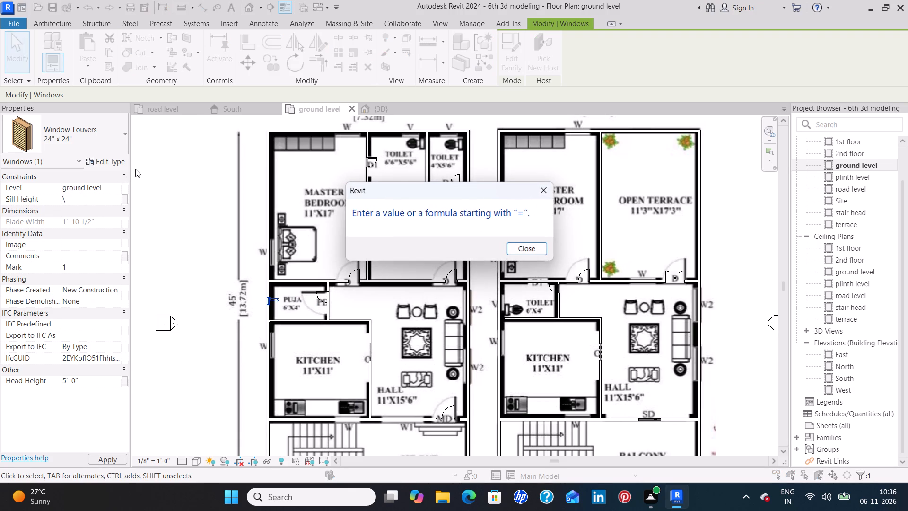
key(Return)
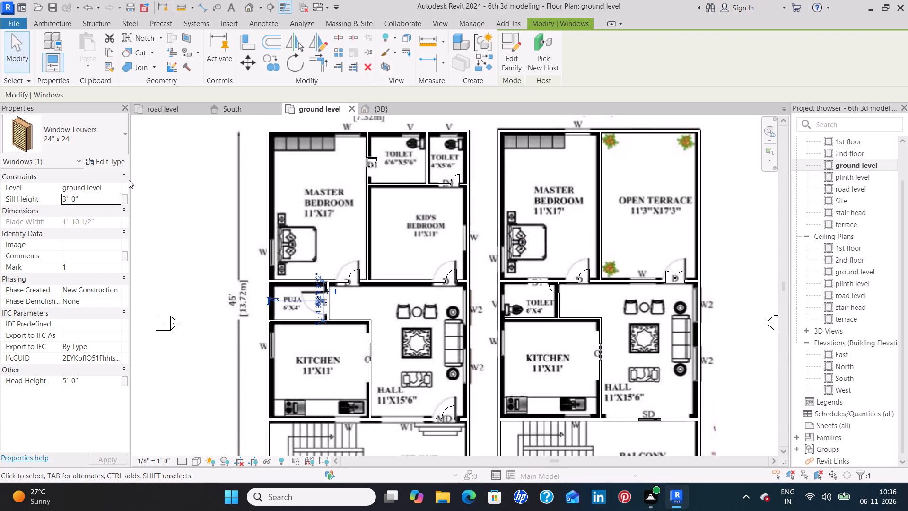
click(99, 200)
key(BackSpace)
text(6')
key(Return)
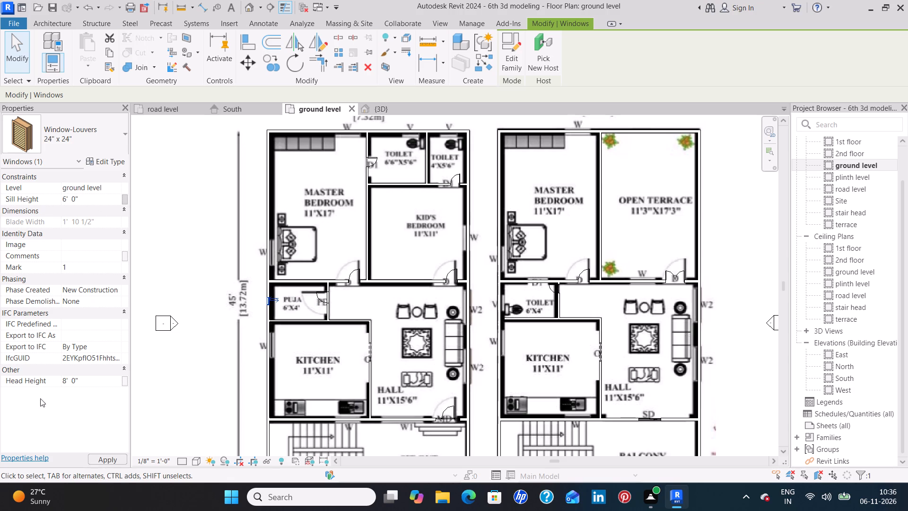
Apply the 6' sill height to the puja room's louvre window.
click(98, 462)
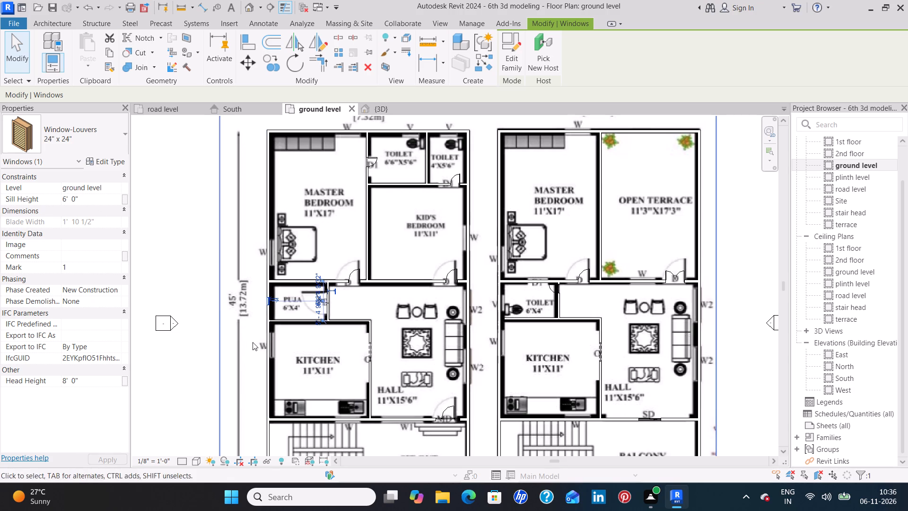
Place a matching 24" x 24" Window-Louvers window in the west wall of the 6'x4' toilet on the second plan.
key(c)
key(s)
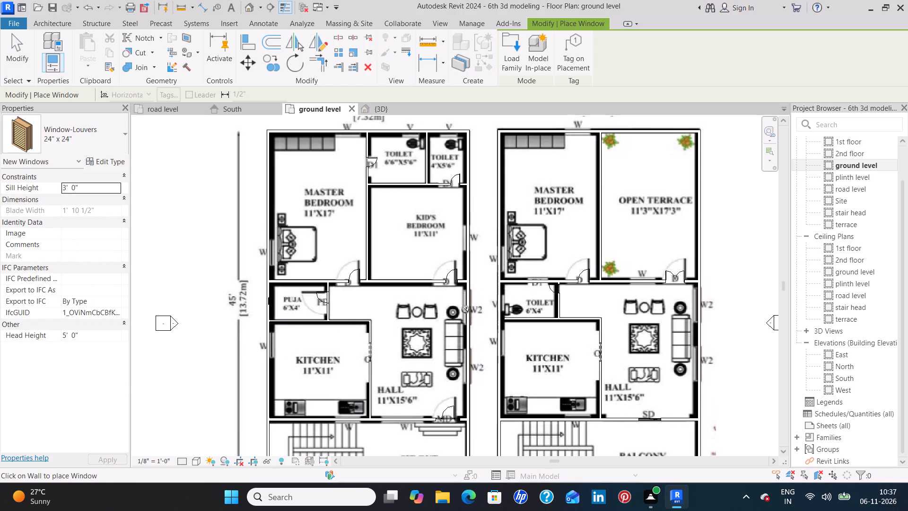
click(498, 298)
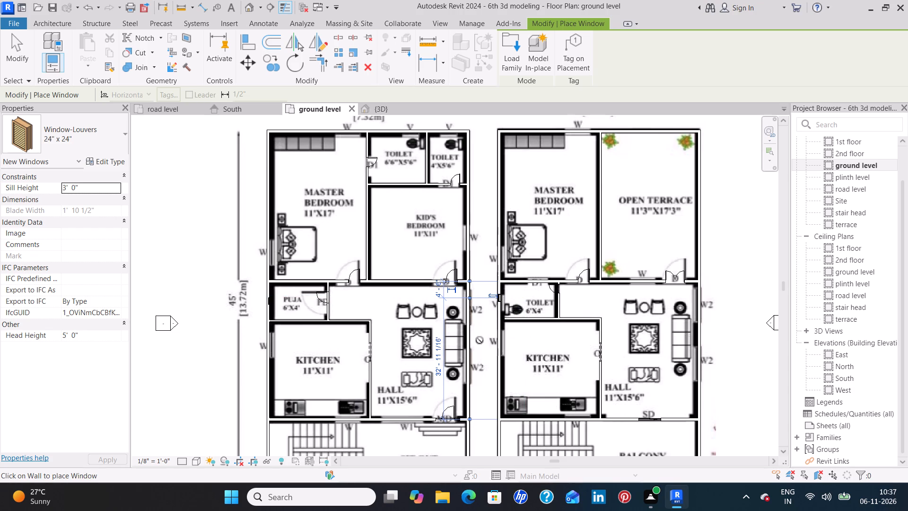
key(Escape)
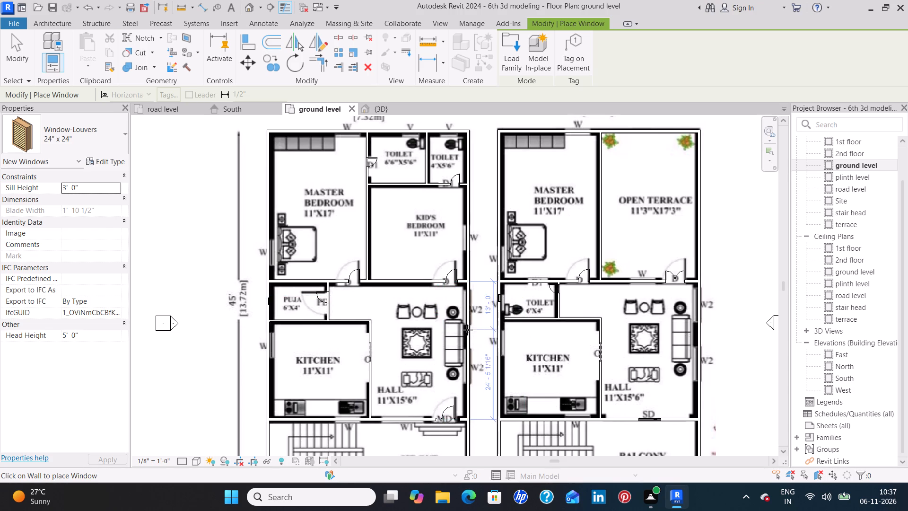
key(Escape)
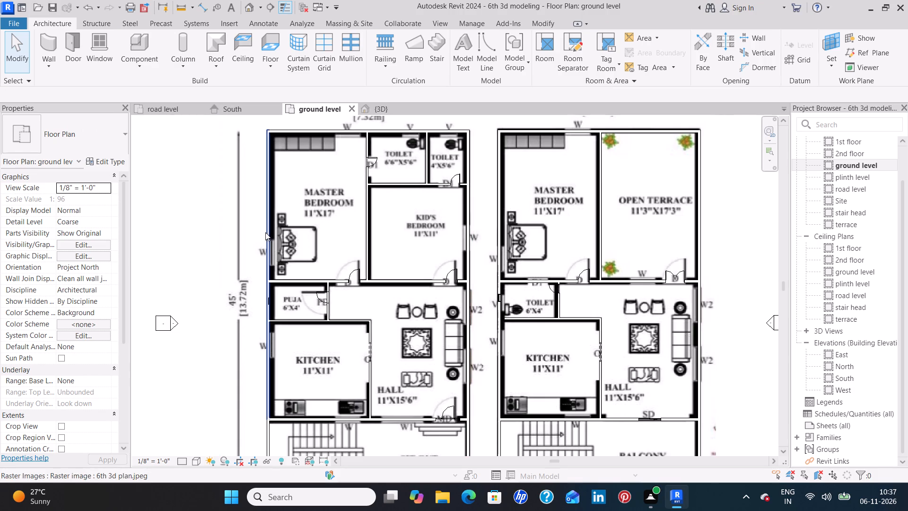
Load the Window-Casement-Multi-Sash-Horizontal family from the Windows folder.
click(97, 47)
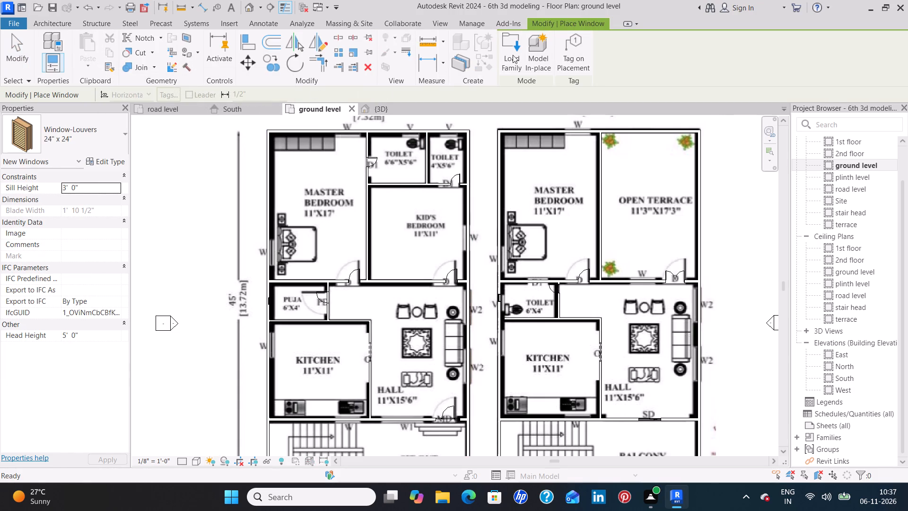
click(503, 53)
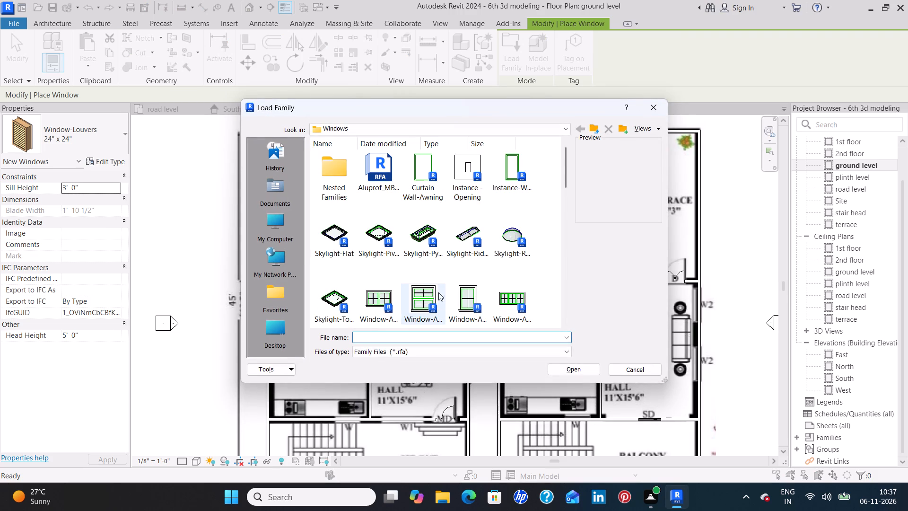
scroll(437, 287, down, 2)
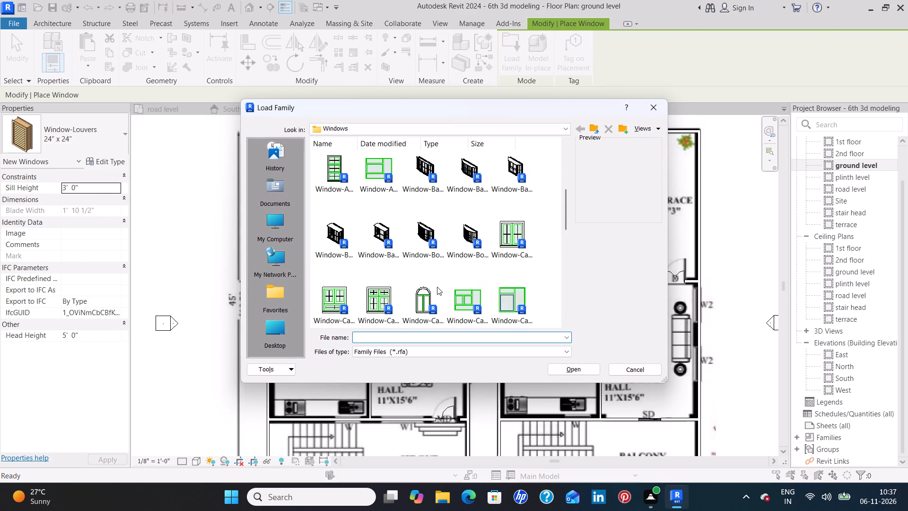
scroll(438, 286, down, 1)
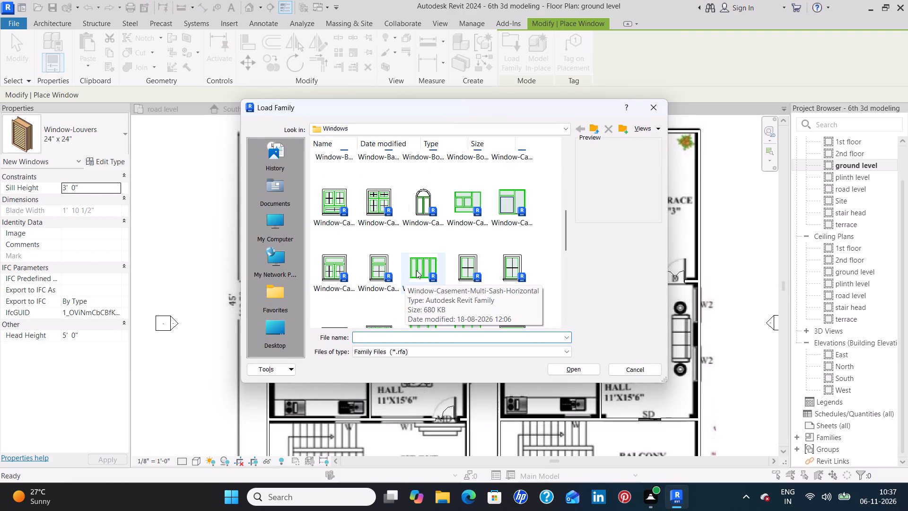
click(416, 270)
click(581, 372)
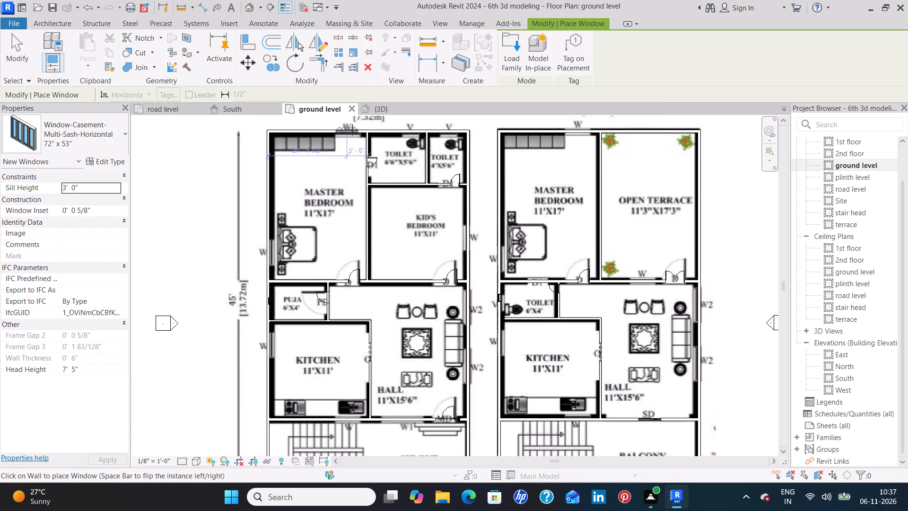
Place 72" x 53" multi-sash casement windows in both master bedrooms' north walls, the first plan's master bedroom west wall and kid's bedroom east wall.
click(349, 130)
click(580, 127)
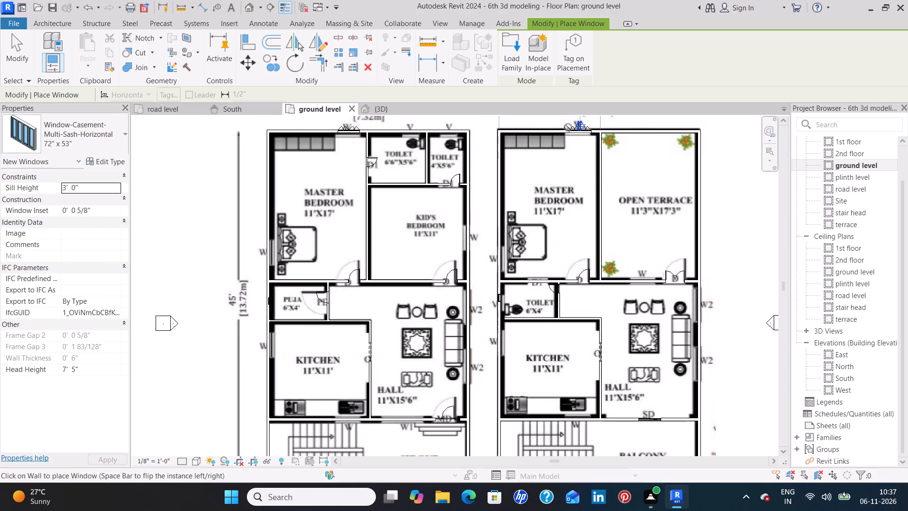
click(265, 251)
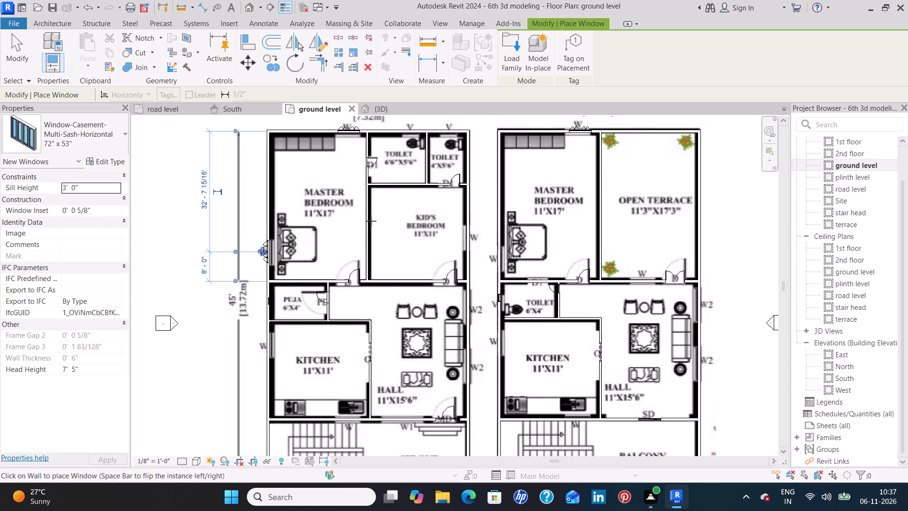
click(473, 239)
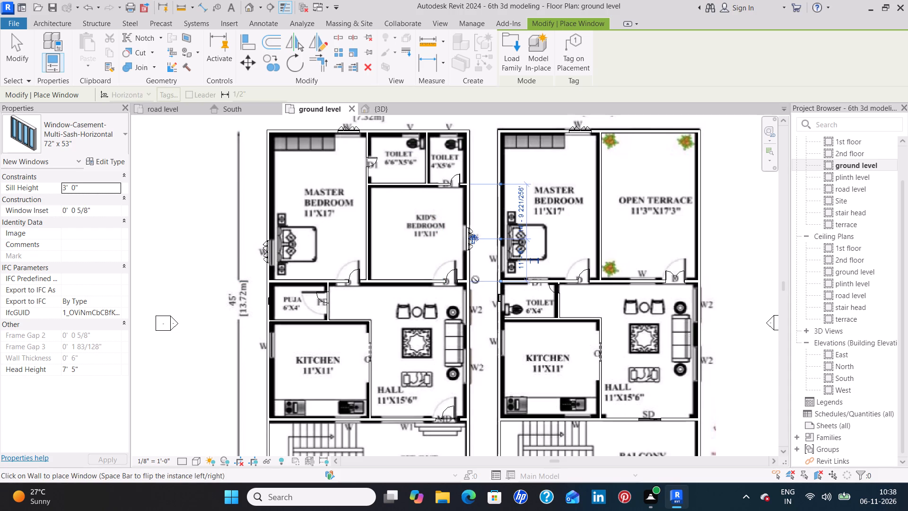
Place 72" x 53" multi-sash casement windows in the first kitchen's west and south walls, second kitchen's south wall and second master bedroom's west wall.
click(267, 344)
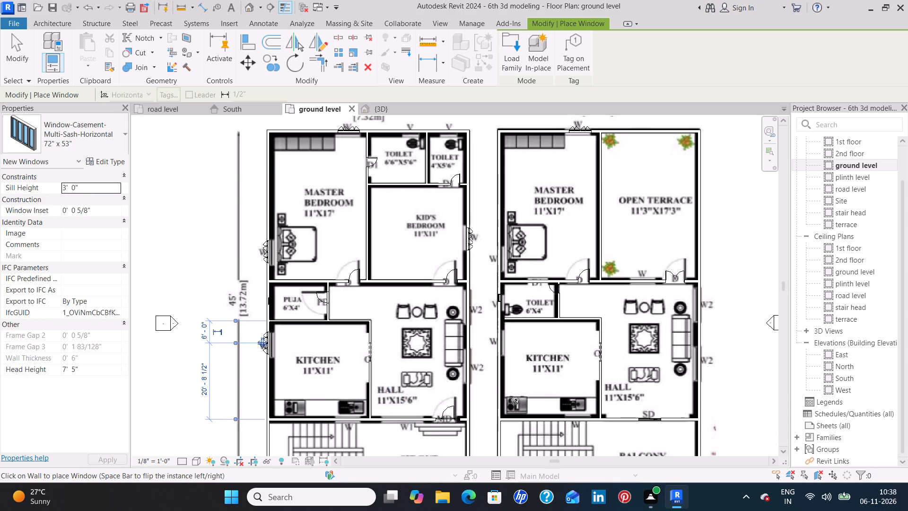
click(346, 423)
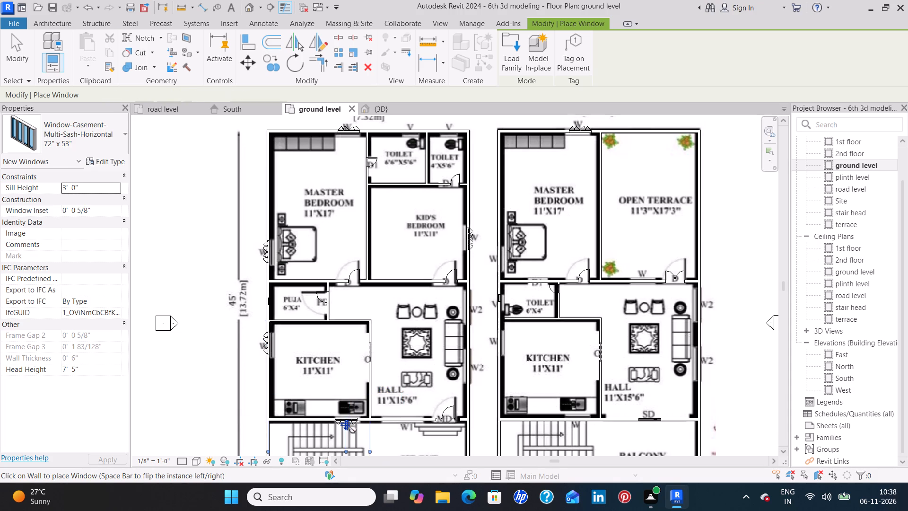
click(576, 423)
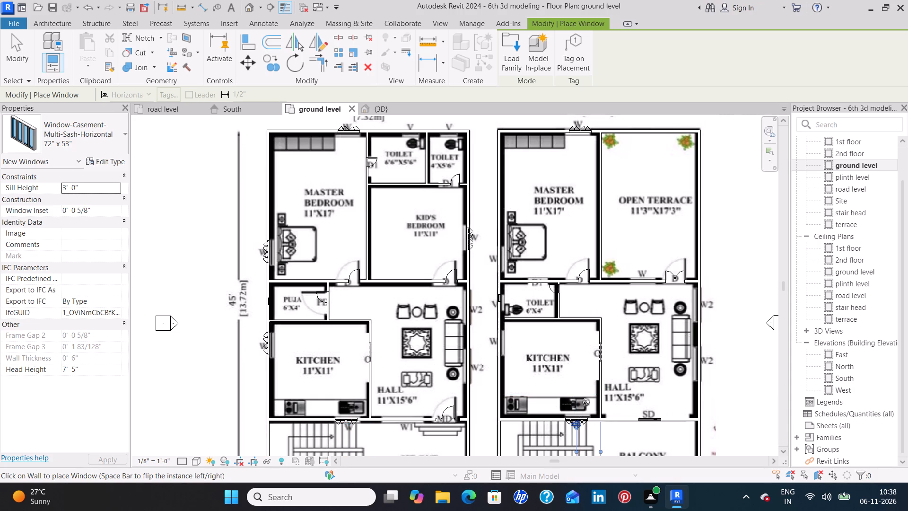
click(498, 257)
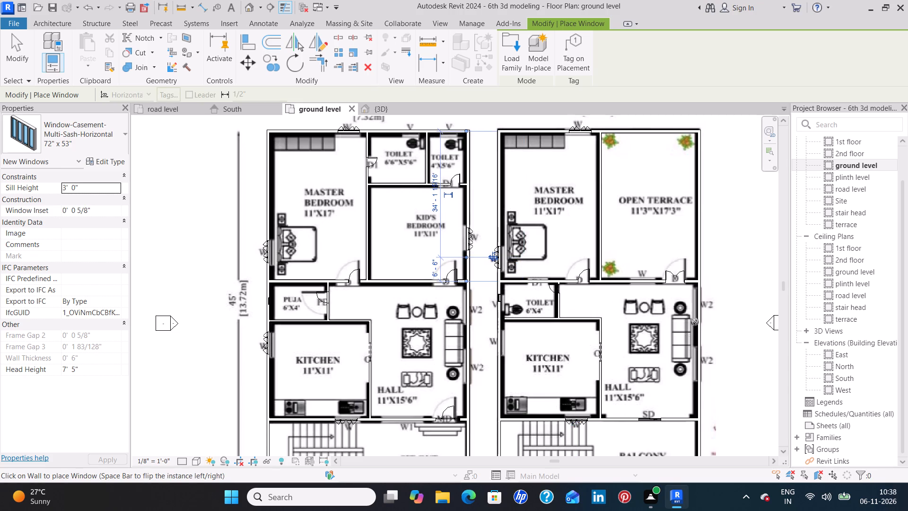
Browse the Windows folder and open the Window-Casement-Triple-Awning-Triple family for loading.
click(511, 59)
scroll(381, 303, down, 2)
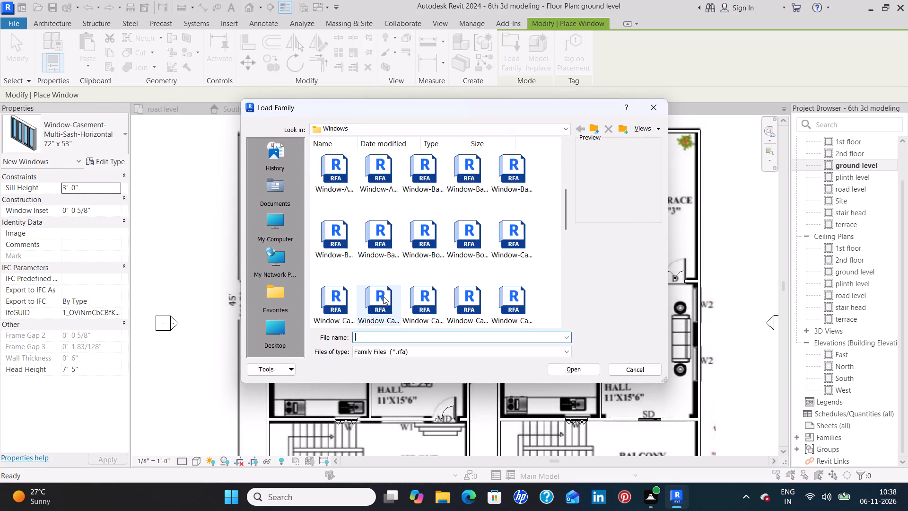
scroll(383, 296, down, 3)
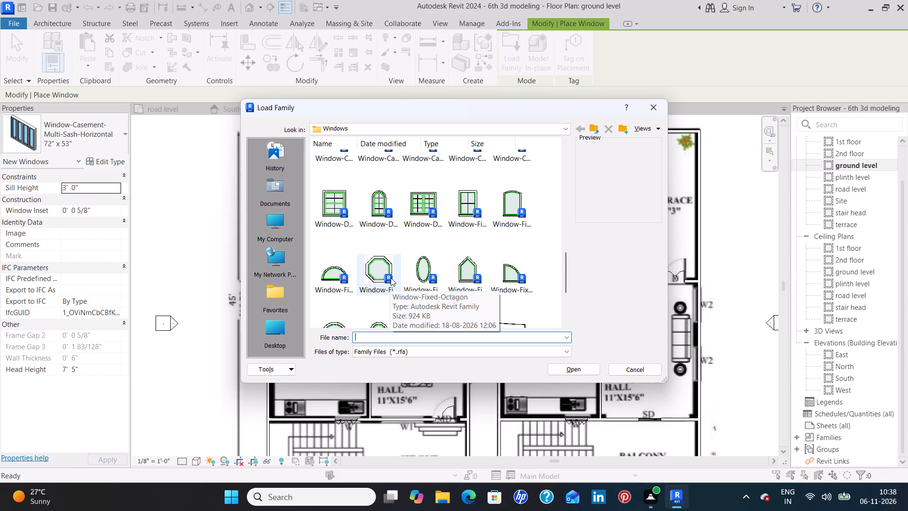
scroll(391, 278, down, 4)
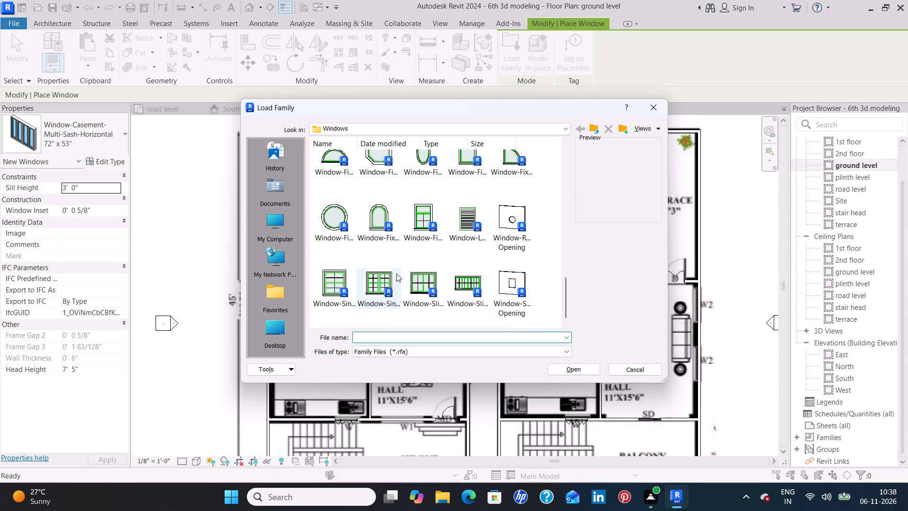
scroll(396, 273, up, 3)
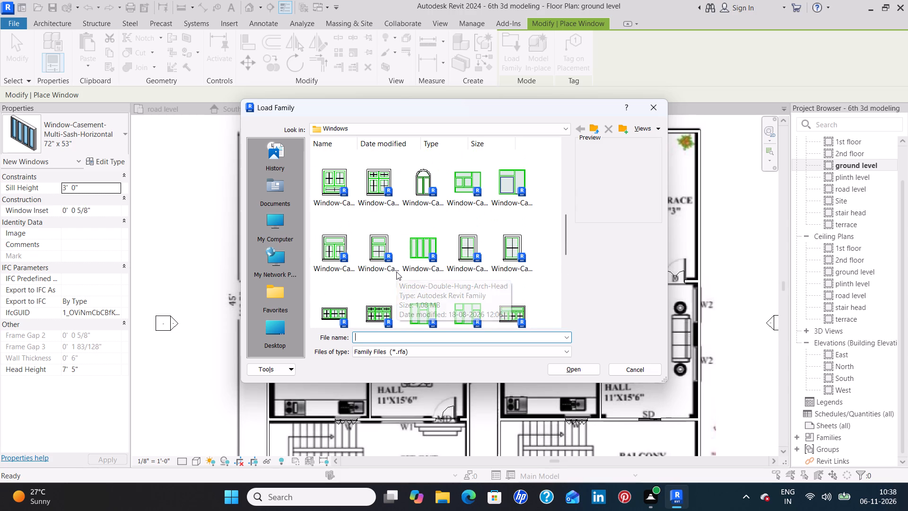
scroll(383, 286, up, 1)
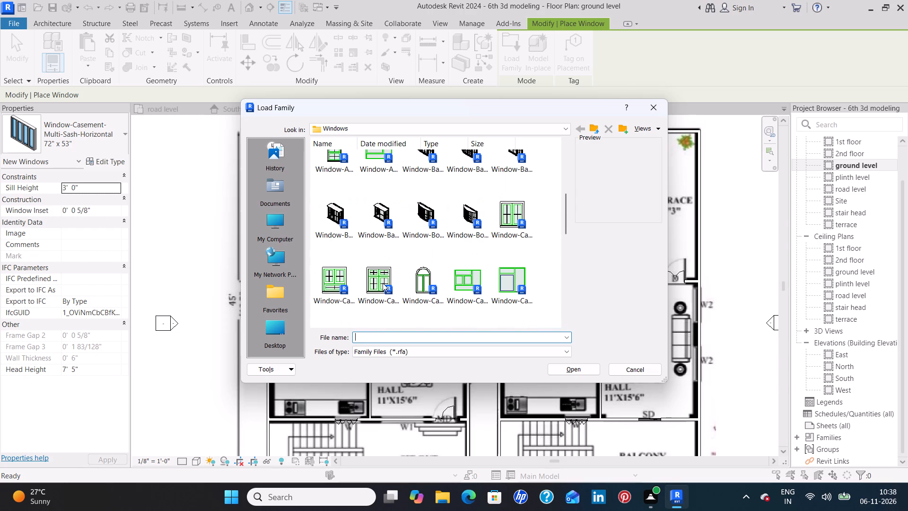
scroll(383, 282, up, 1)
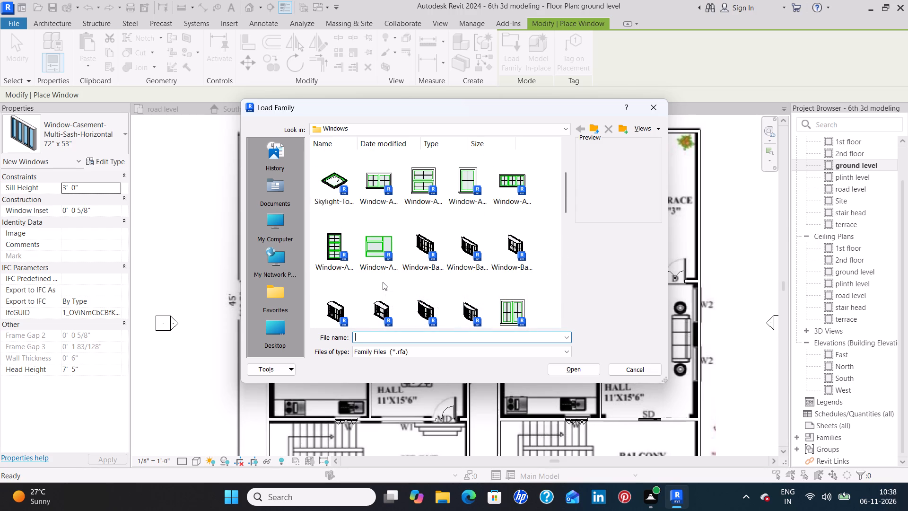
scroll(383, 282, up, 1)
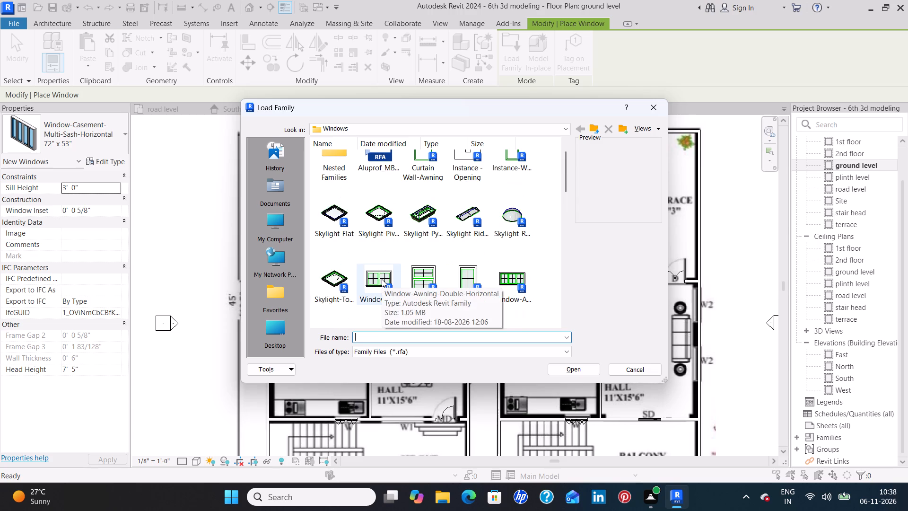
scroll(382, 279, down, 3)
click(384, 311)
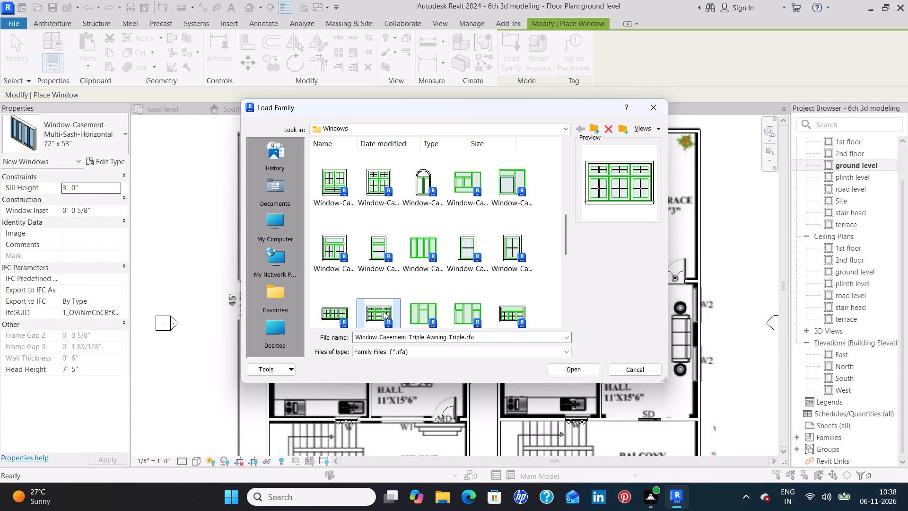
click(567, 366)
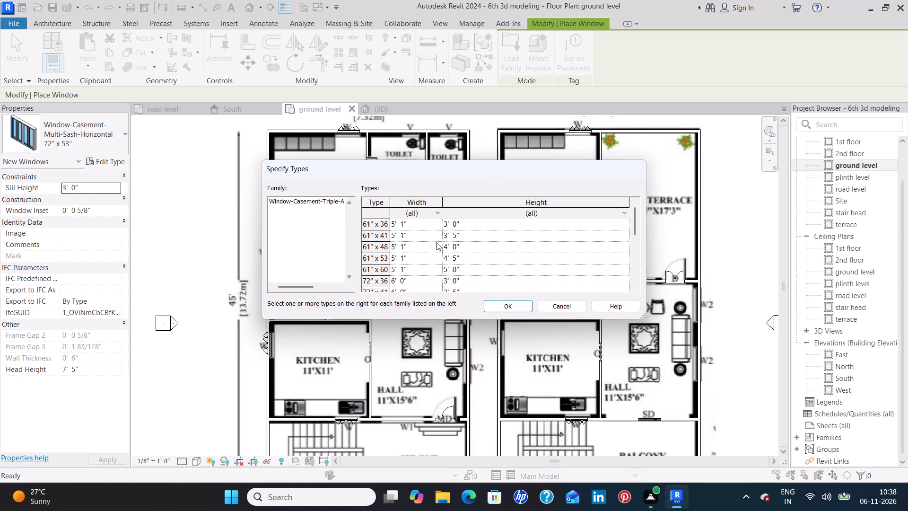
Load the 72" x 41" type of the Window-Casement-Triple-Awning-Triple family.
scroll(436, 240, down, 1)
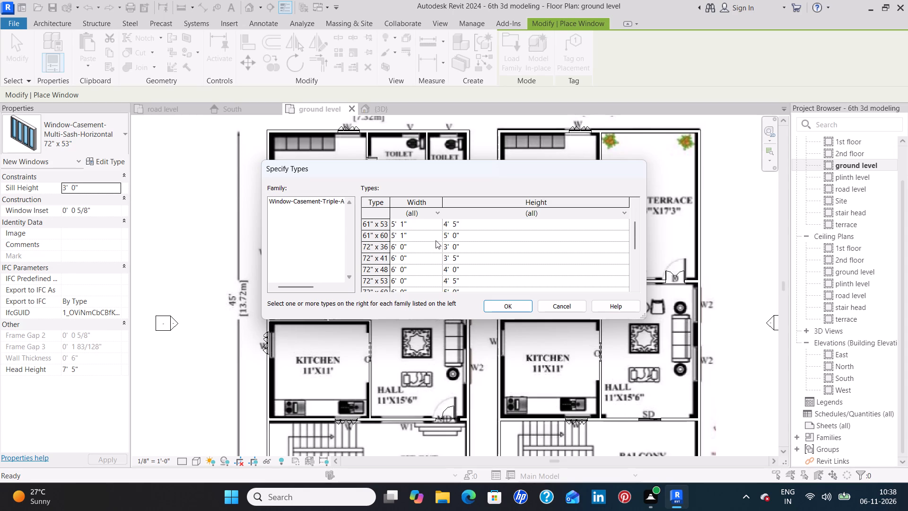
scroll(436, 240, down, 4)
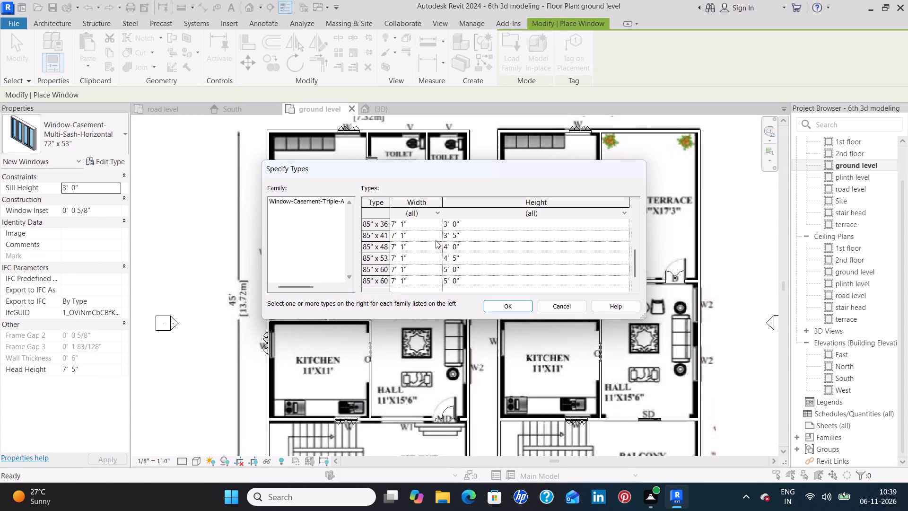
scroll(436, 240, up, 1)
scroll(436, 240, down, 1)
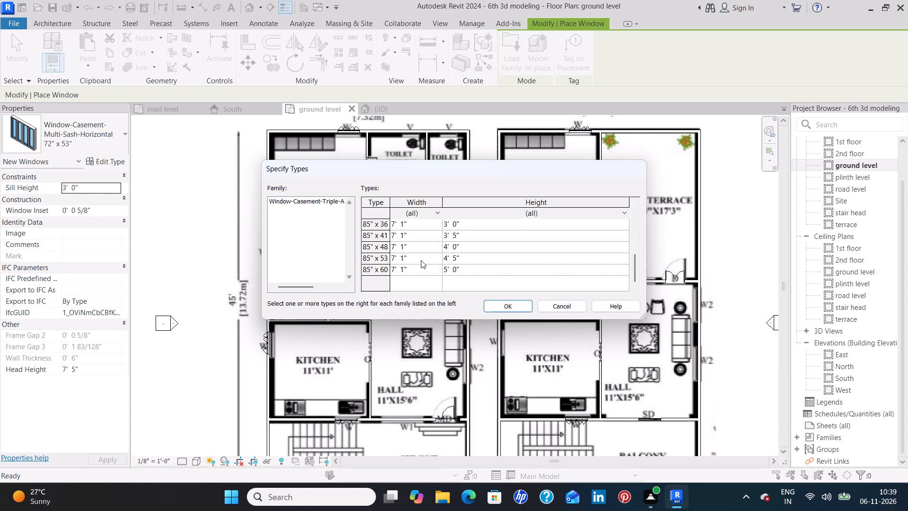
scroll(421, 260, up, 1)
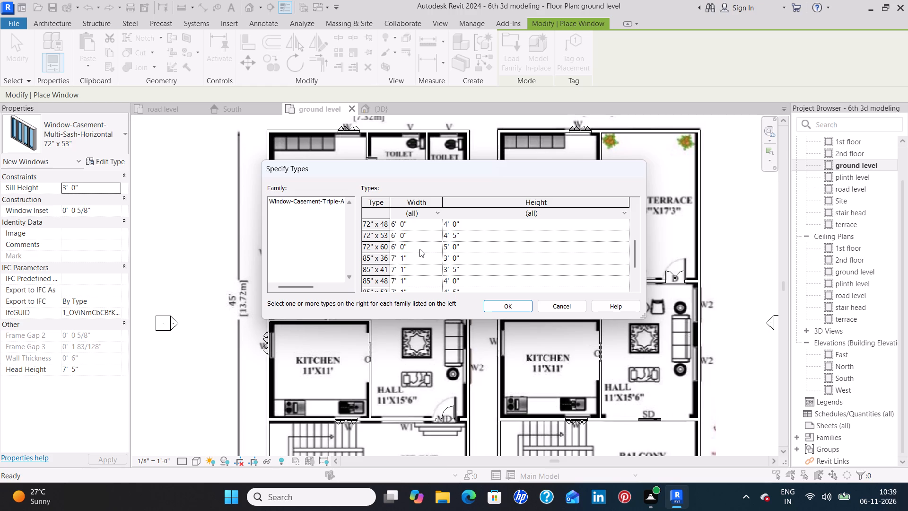
scroll(419, 248, up, 1)
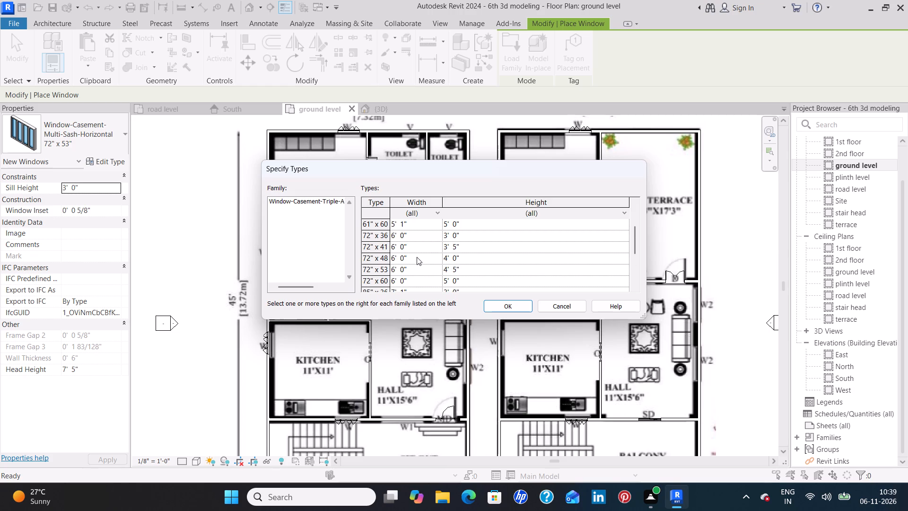
click(416, 245)
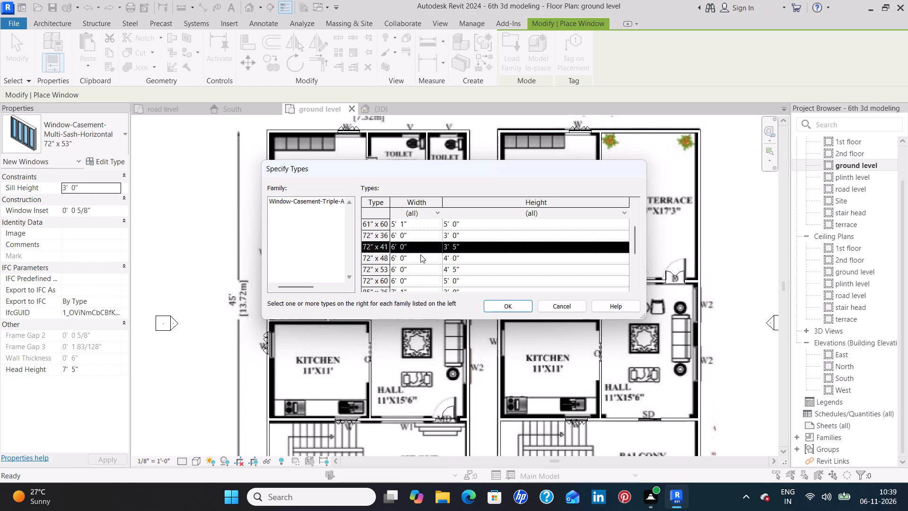
click(501, 306)
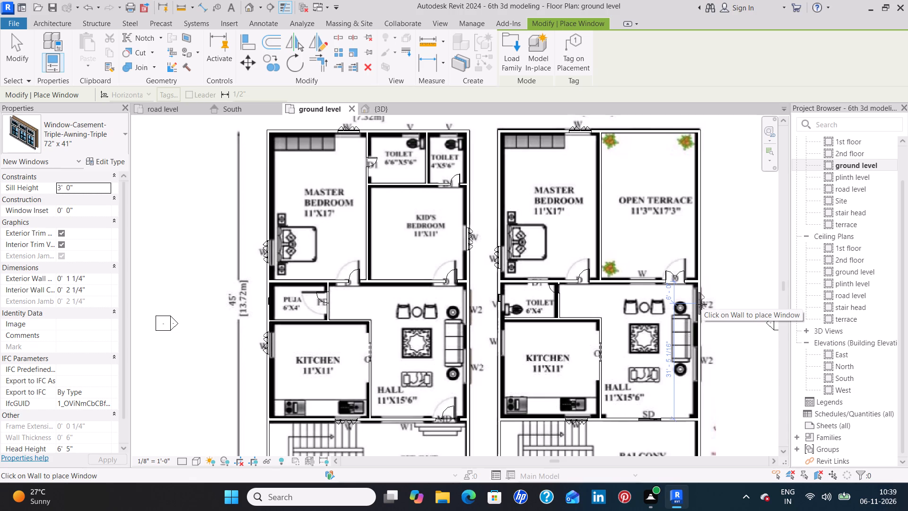
Place 72" x 41" triple-awning casement windows at both W2 marks in each hall's east wall and at W1 in the first hall's south wall.
click(701, 305)
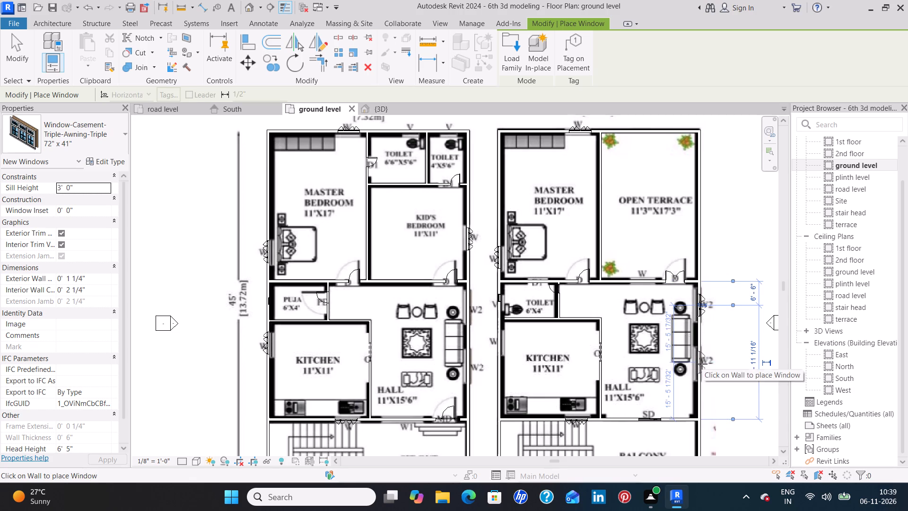
click(702, 364)
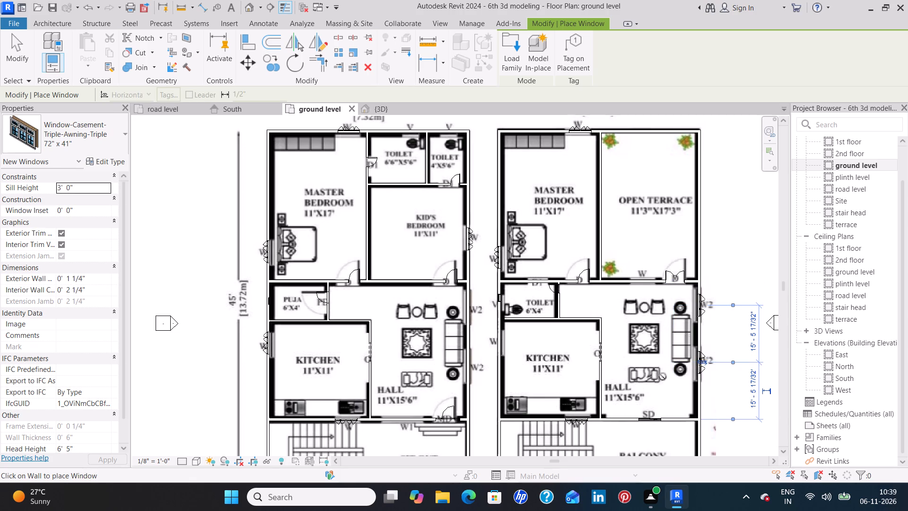
click(473, 363)
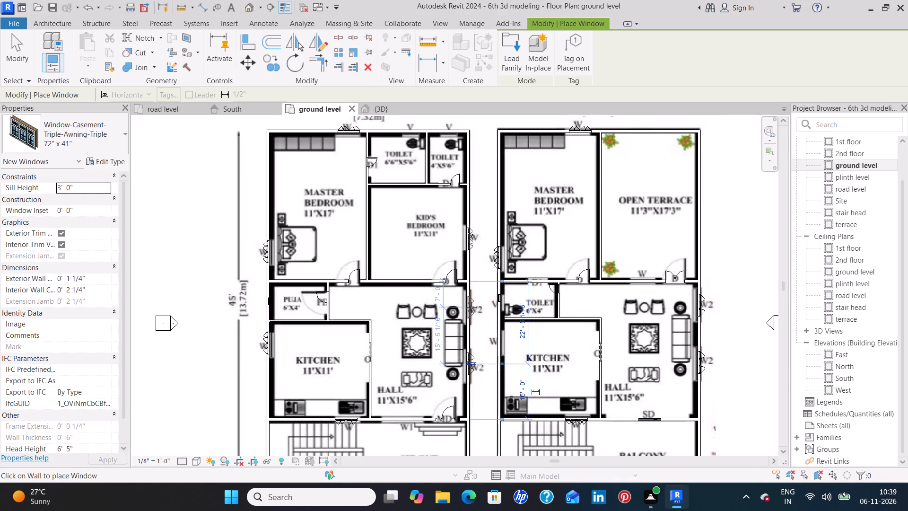
click(471, 308)
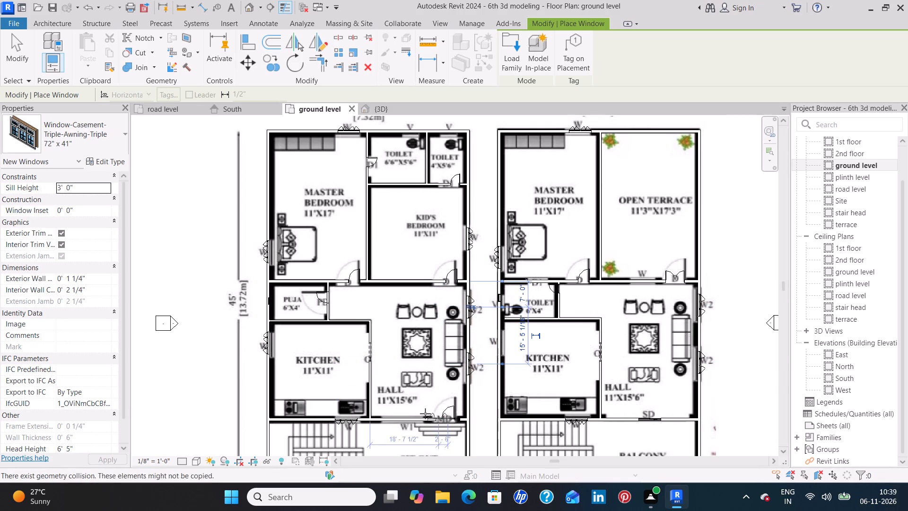
click(402, 423)
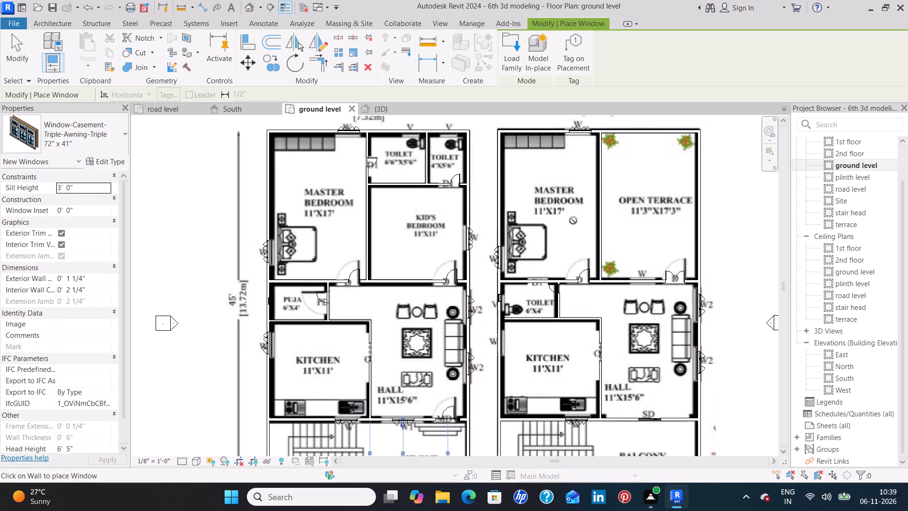
key(Escape)
key(Escape)
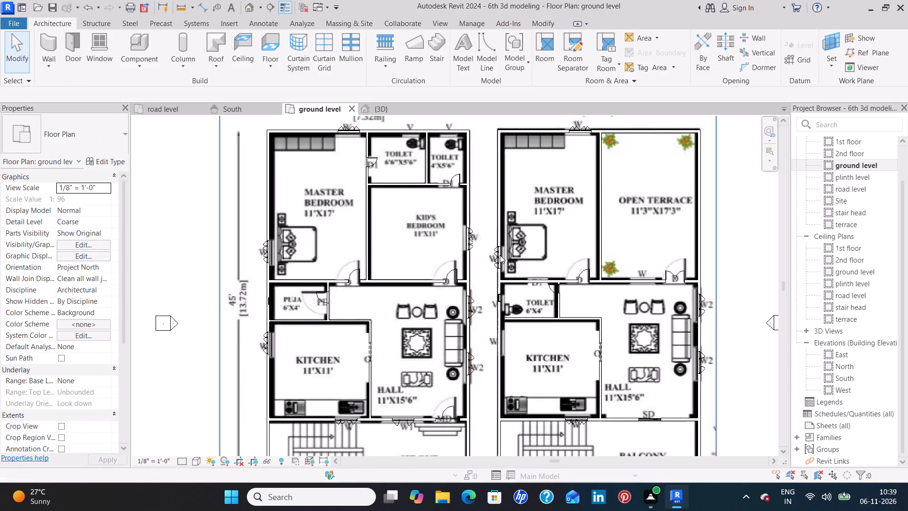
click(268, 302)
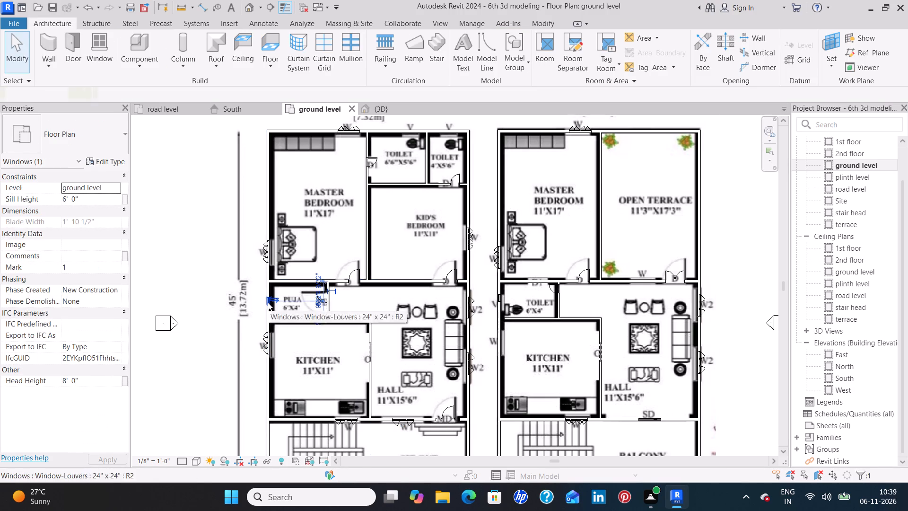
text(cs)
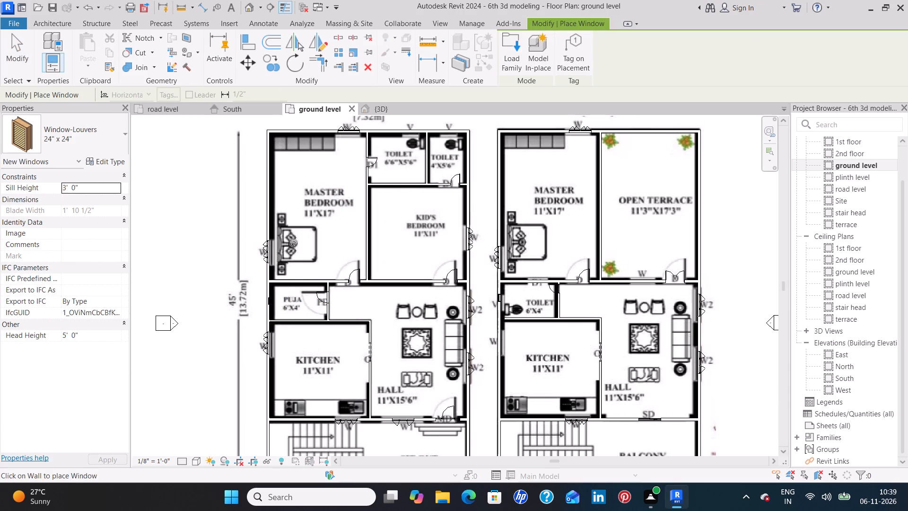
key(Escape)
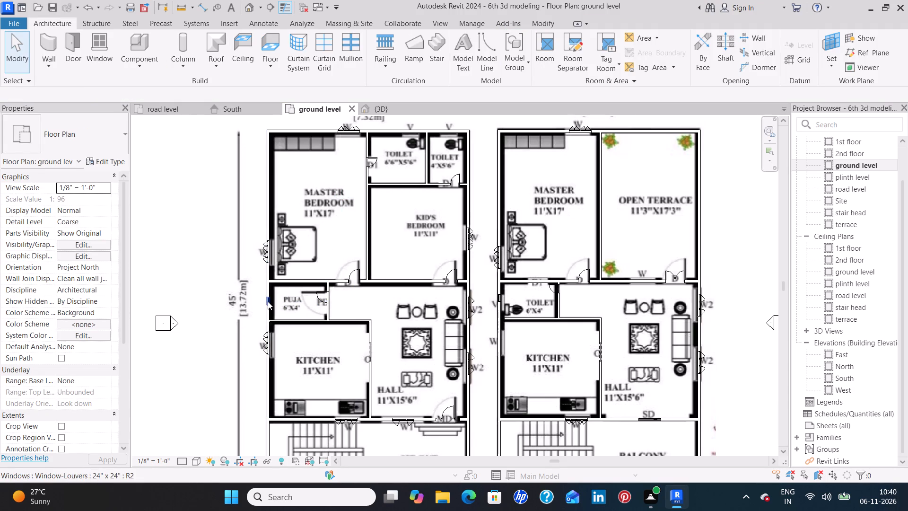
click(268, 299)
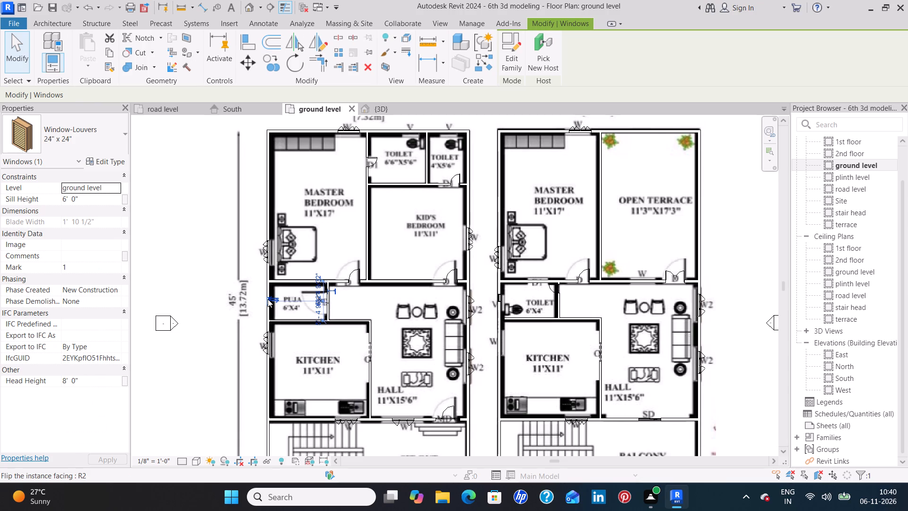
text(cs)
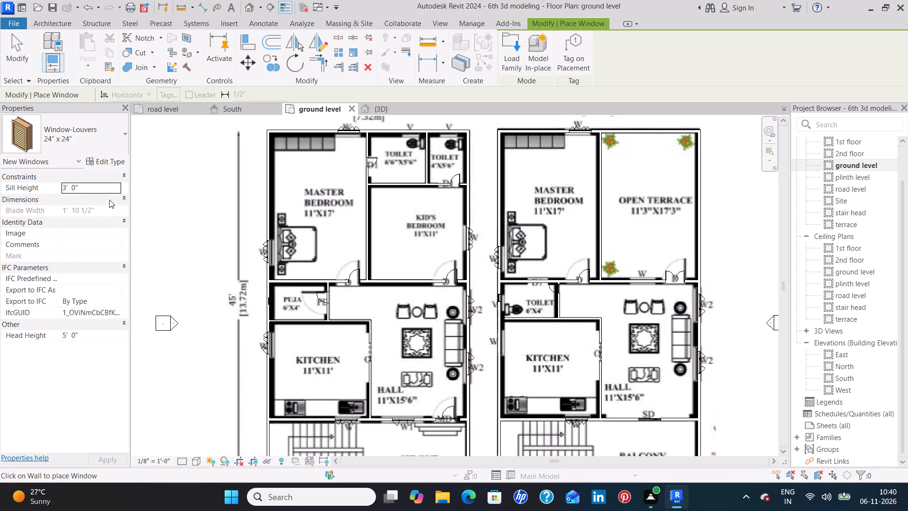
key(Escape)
Delete the louver windows in the puja room's west wall and the second plan's toilet west wall.
click(267, 302)
key(Delete)
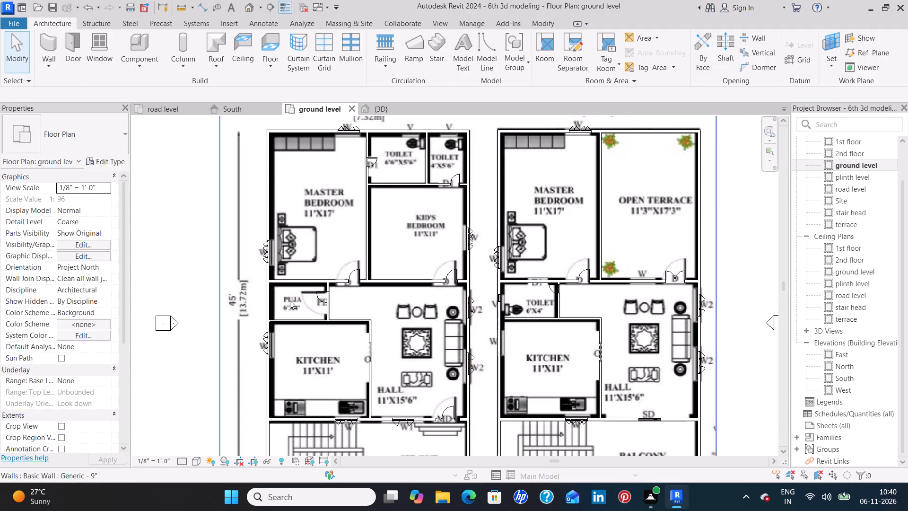
click(500, 299)
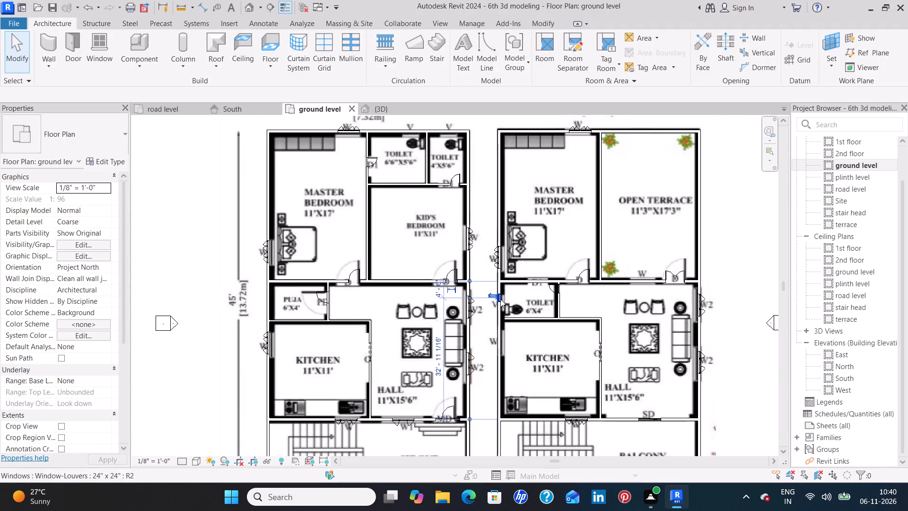
key(Delete)
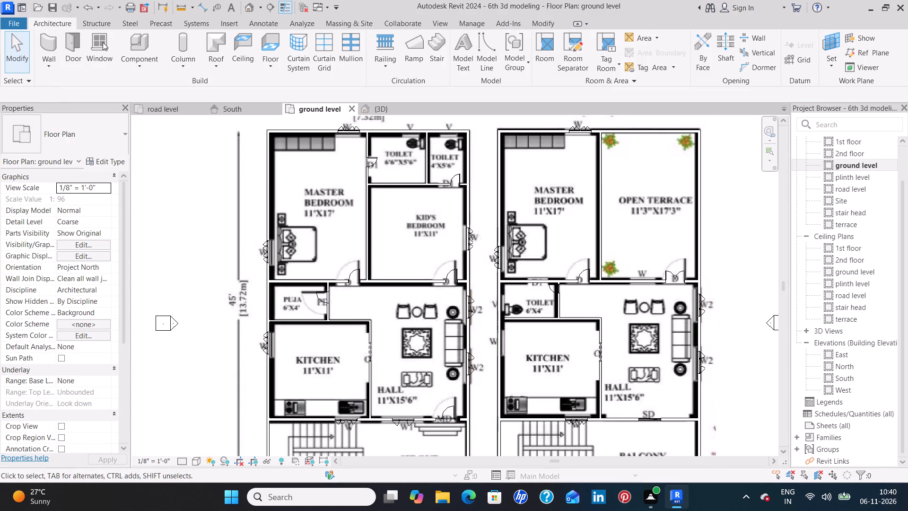
Place 24" x 24" Window-Louvers with 6' sill height in the puja's west wall, first plan toilets' north walls and second plan toilet's west wall.
click(104, 44)
click(113, 138)
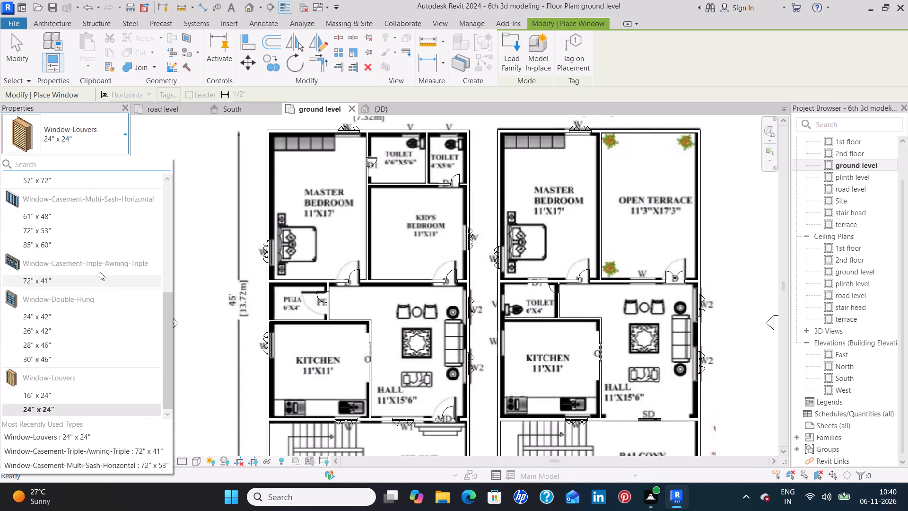
click(71, 413)
click(90, 191)
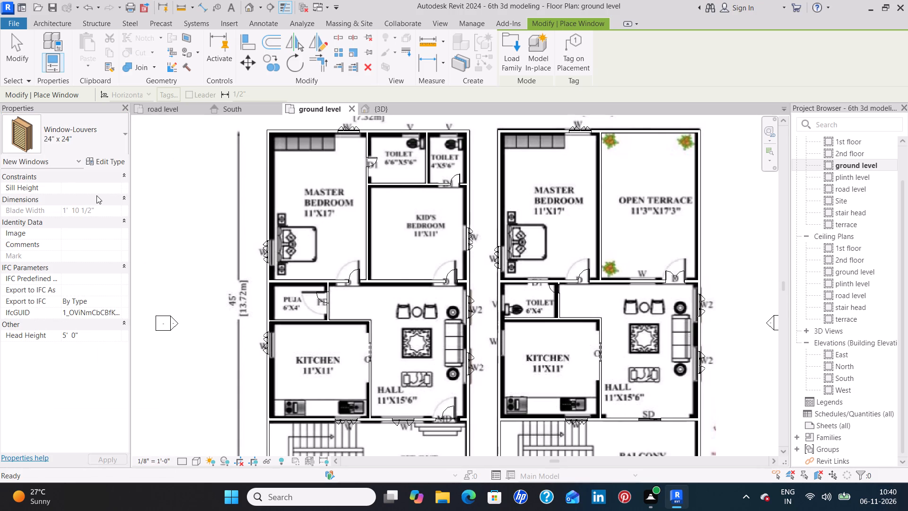
key(BackSpace)
text(6')
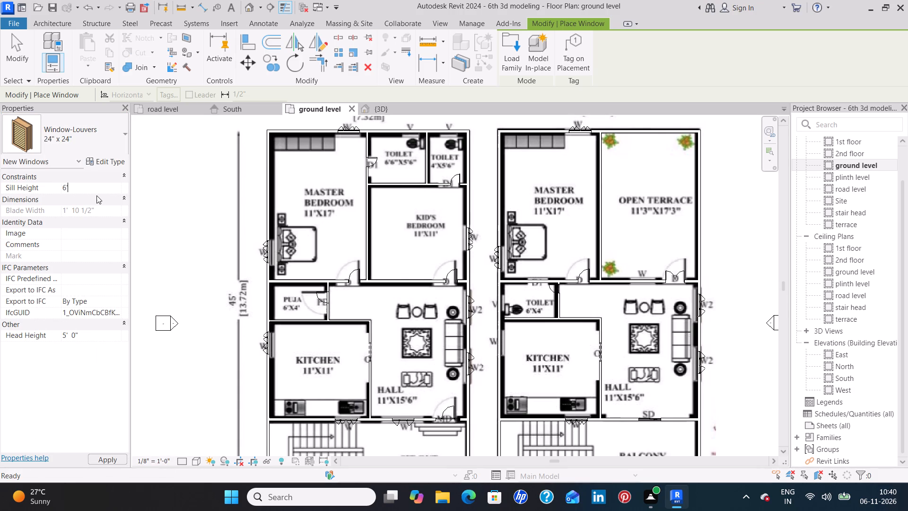
key(Return)
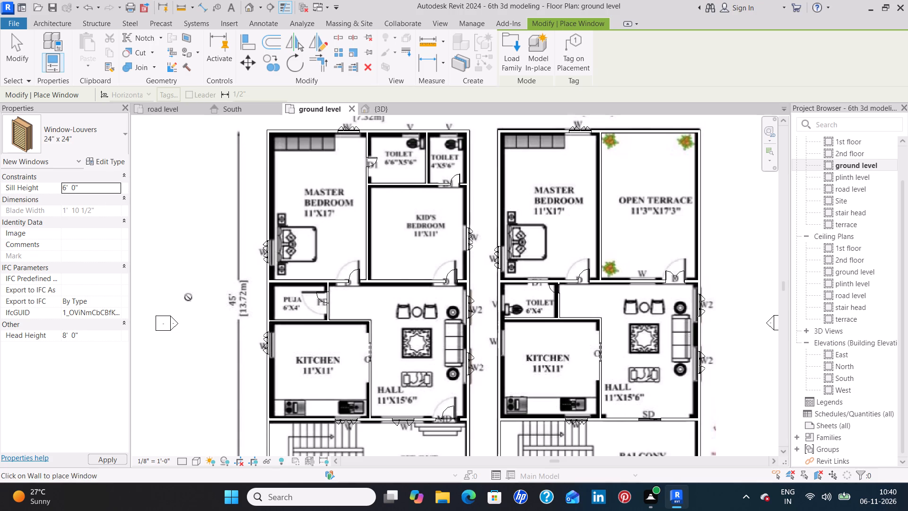
click(266, 295)
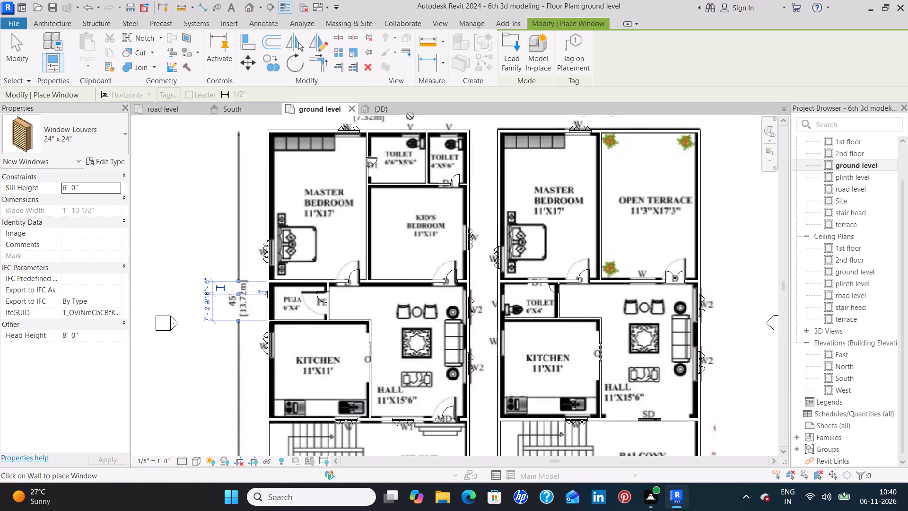
click(411, 129)
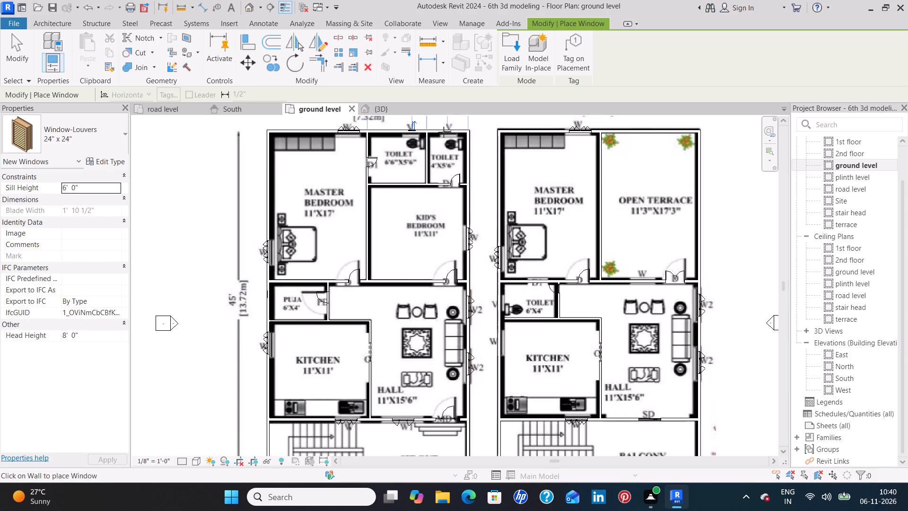
click(451, 127)
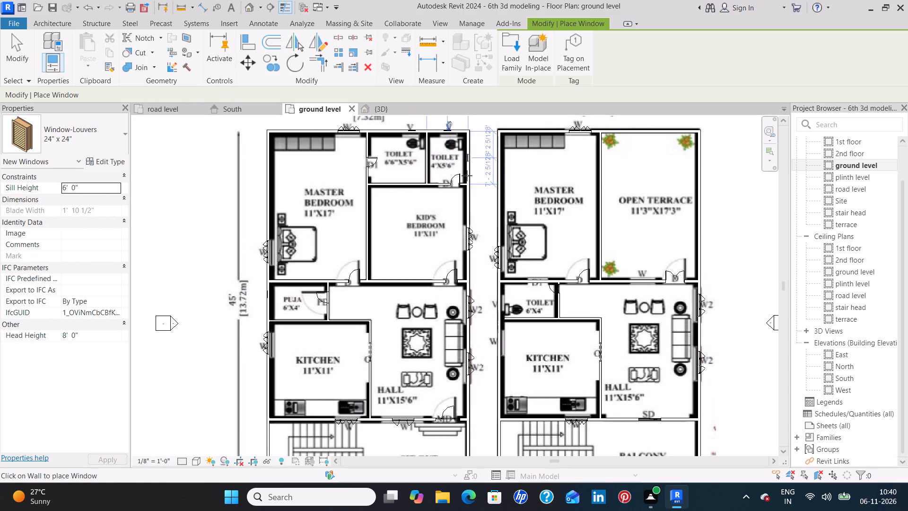
click(493, 299)
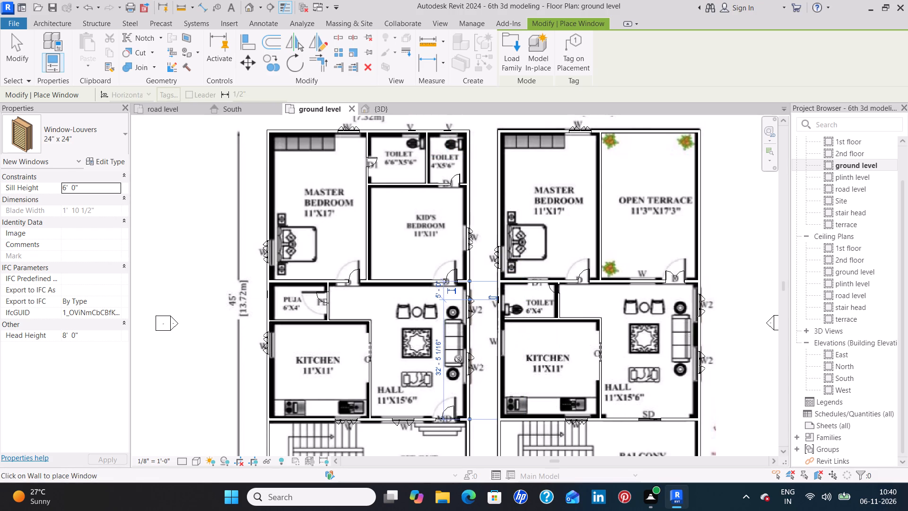
key(Escape)
key(Escape)
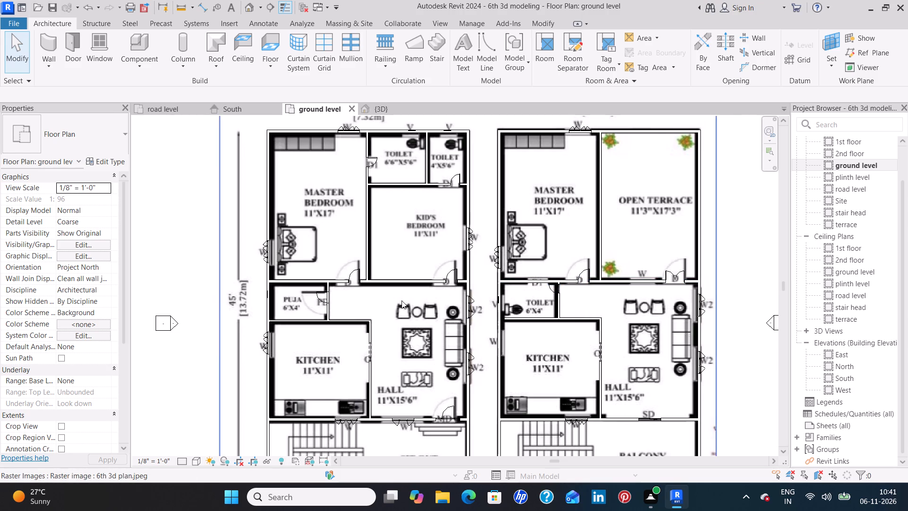
Examine the placed windows, ventilators, doors and arched openings of both plans in the 3D view from several angles.
click(373, 108)
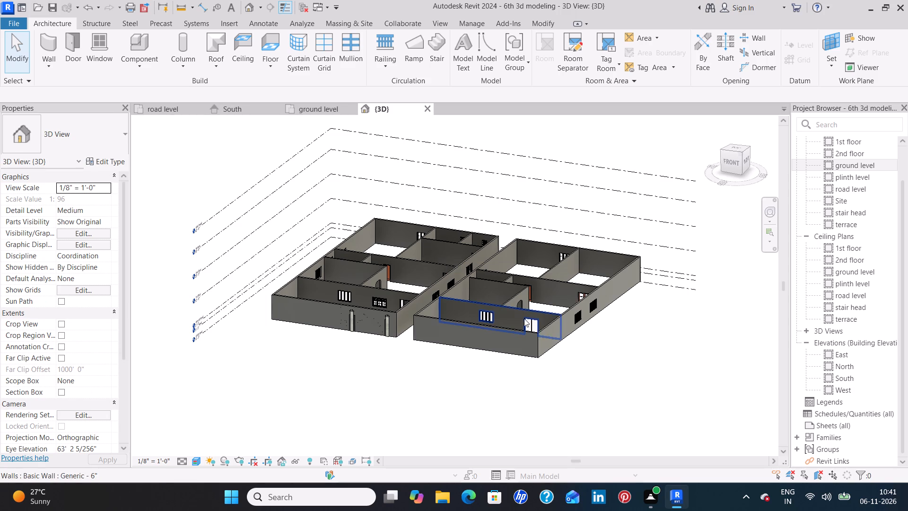
shift+middle_drag(628, 335, 552, 414)
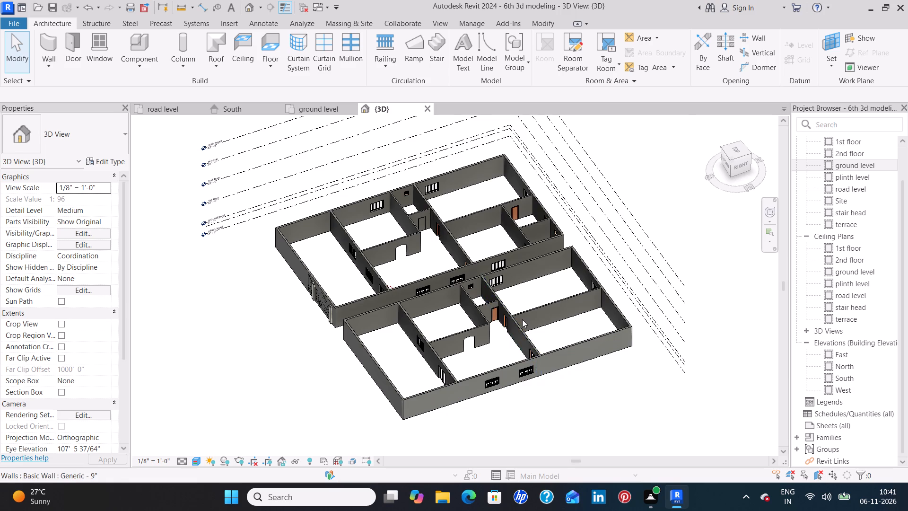
scroll(522, 316, up, 3)
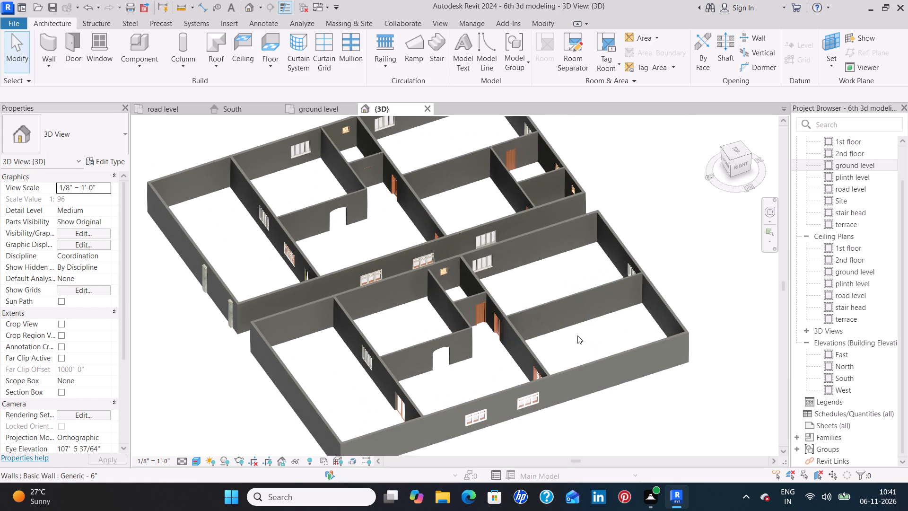
middle_drag(577, 335, 612, 284)
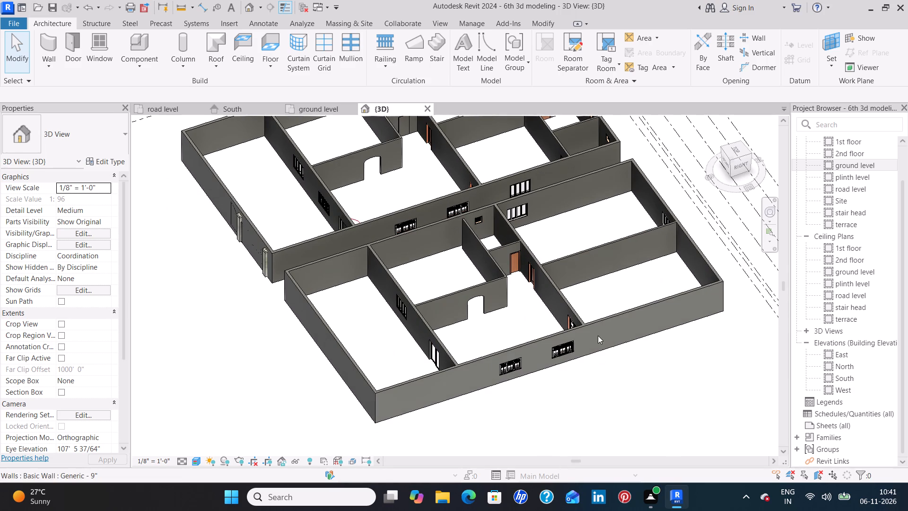
shift+middle_drag(609, 359, 608, 354)
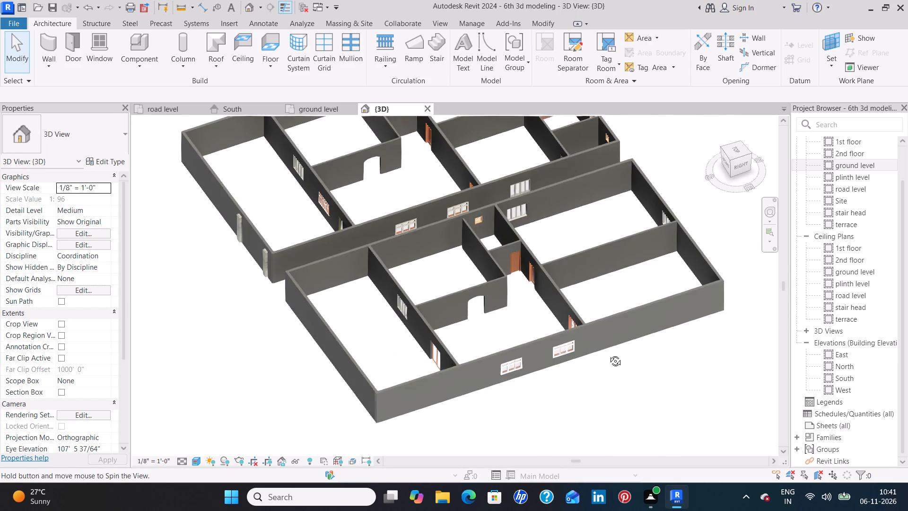
shift+middle_drag(608, 354, 550, 194)
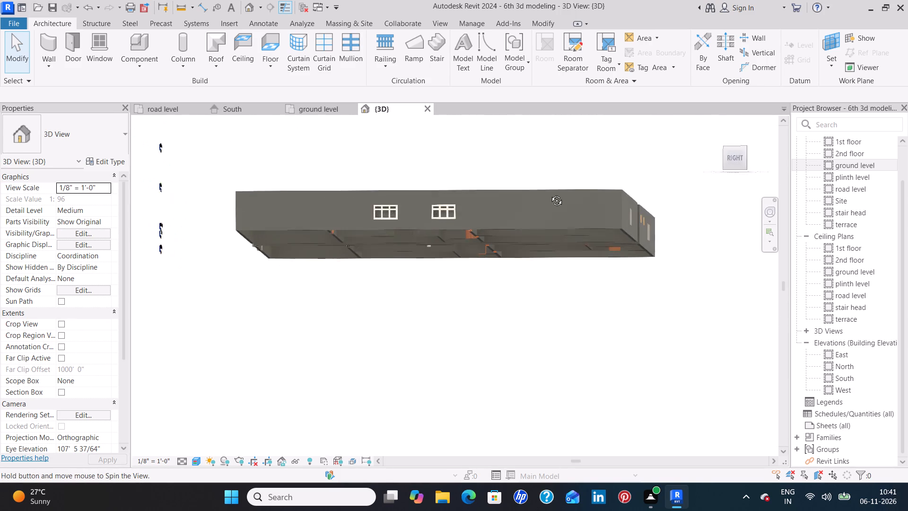
shift+middle_drag(550, 194, 643, 235)
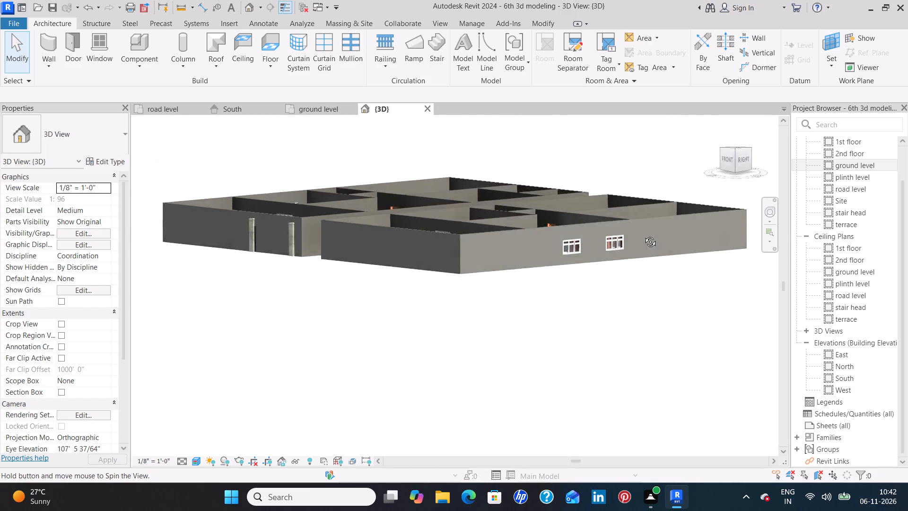
shift+middle_drag(643, 235, 672, 284)
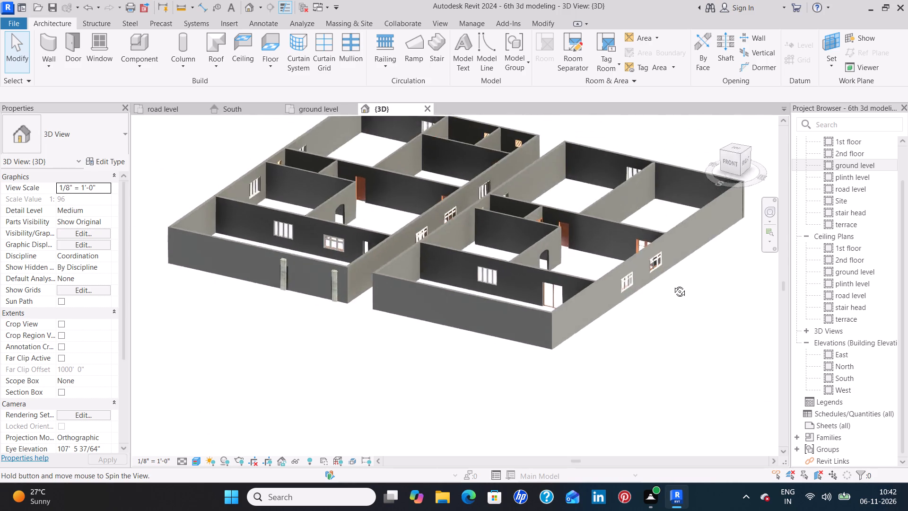
shift+middle_drag(672, 284, 695, 341)
shift+middle_click(695, 341)
shift+middle_drag(687, 354, 663, 373)
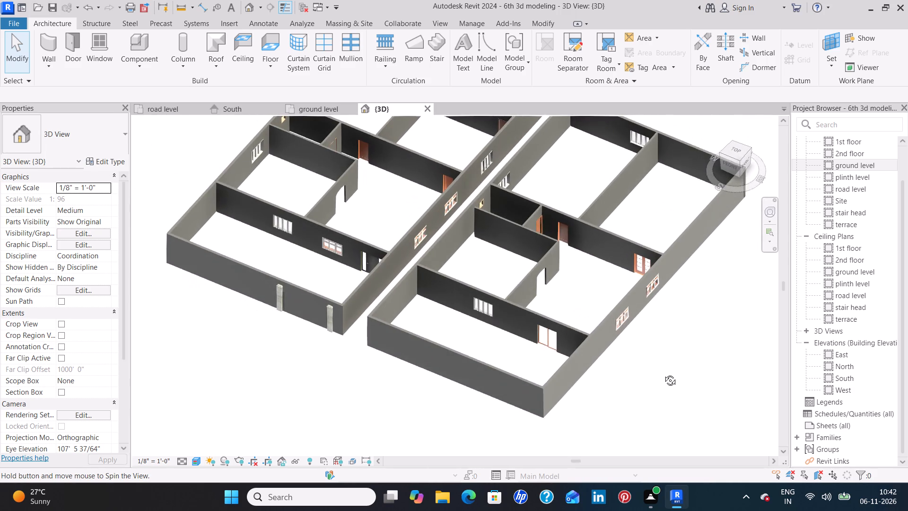
shift+middle_drag(663, 373, 647, 388)
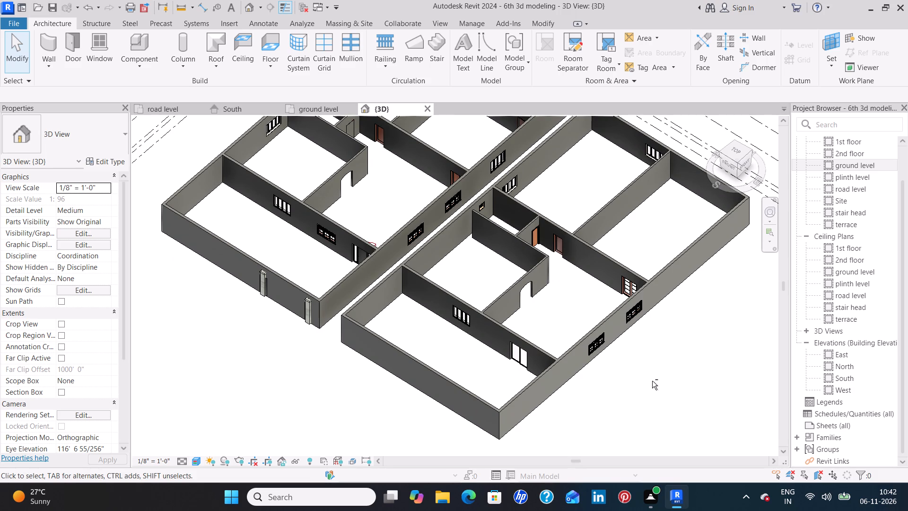
Examine the outer walls, windows and doors of both plans in 3D from the east and south sides.
shift+middle_drag(654, 374, 655, 304)
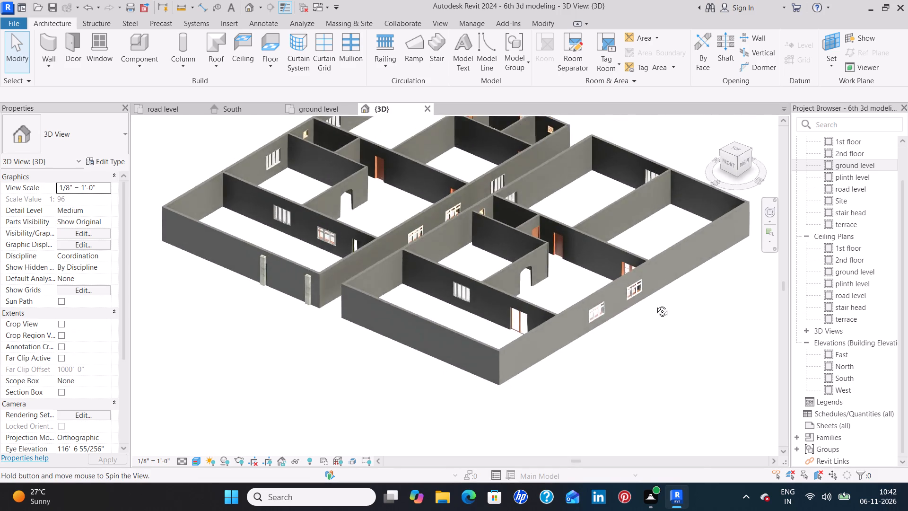
shift+middle_drag(655, 304, 664, 336)
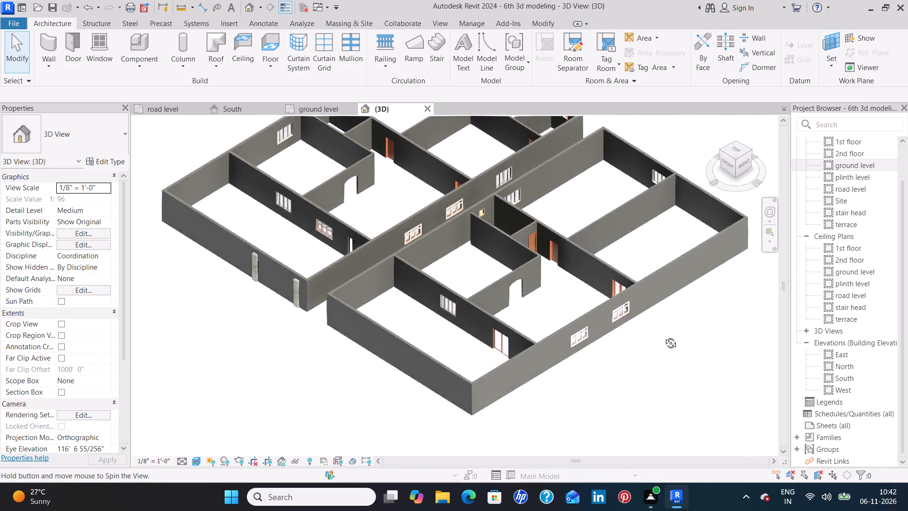
shift+middle_drag(664, 336, 584, 339)
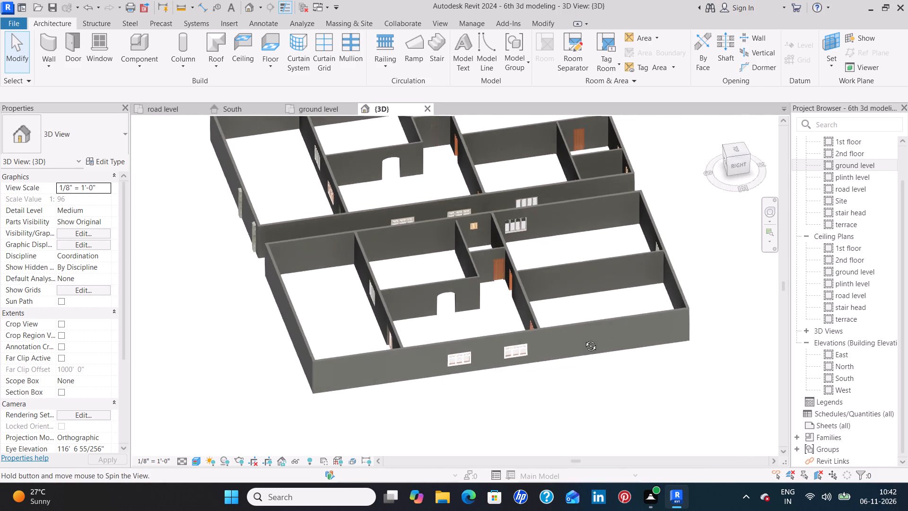
shift+middle_drag(584, 339, 650, 377)
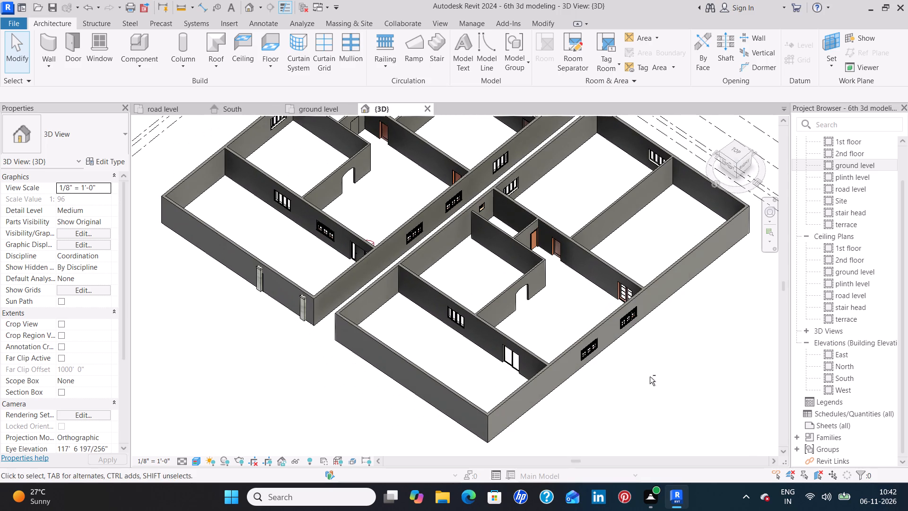
shift+middle_drag(660, 370, 536, 192)
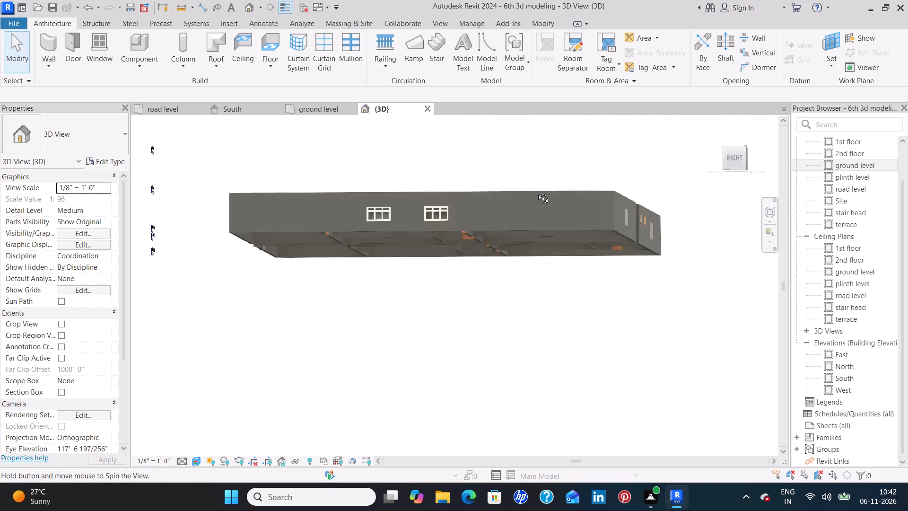
shift+middle_drag(536, 192, 713, 328)
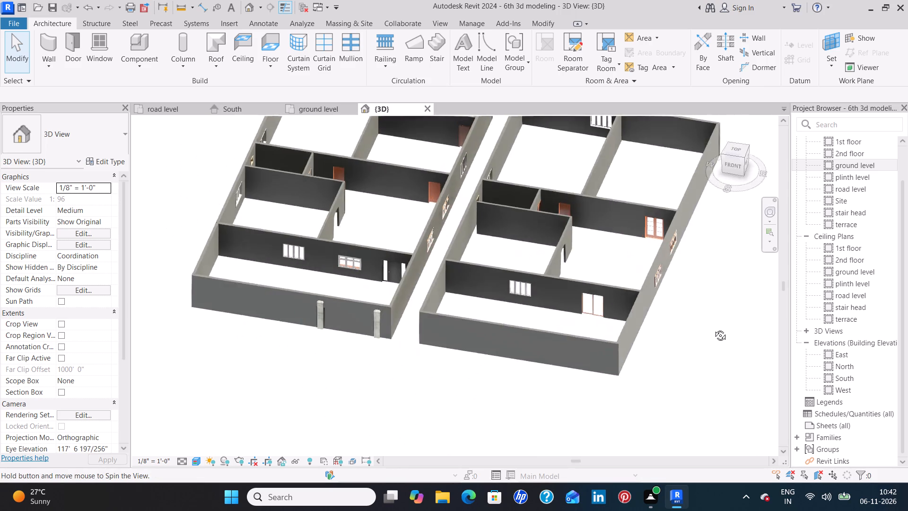
shift+middle_drag(713, 328, 654, 379)
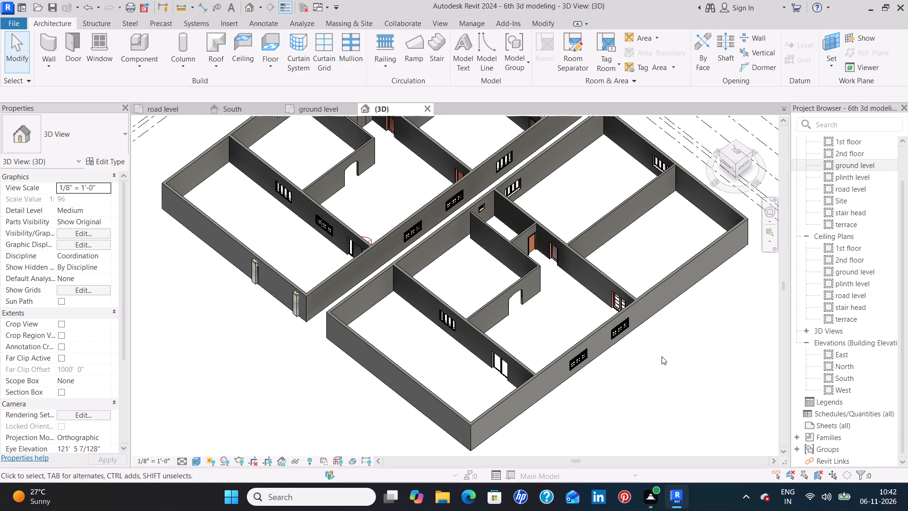
middle_drag(655, 356, 663, 351)
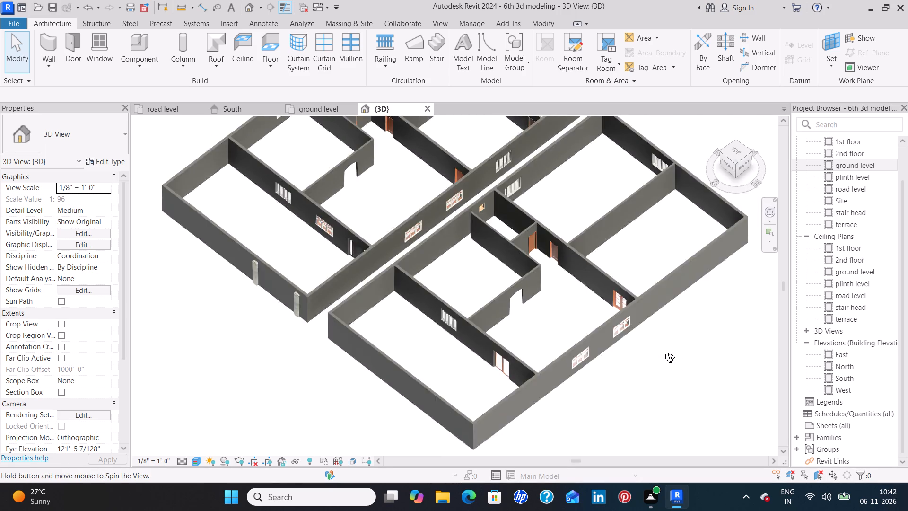
middle_drag(663, 351, 556, 365)
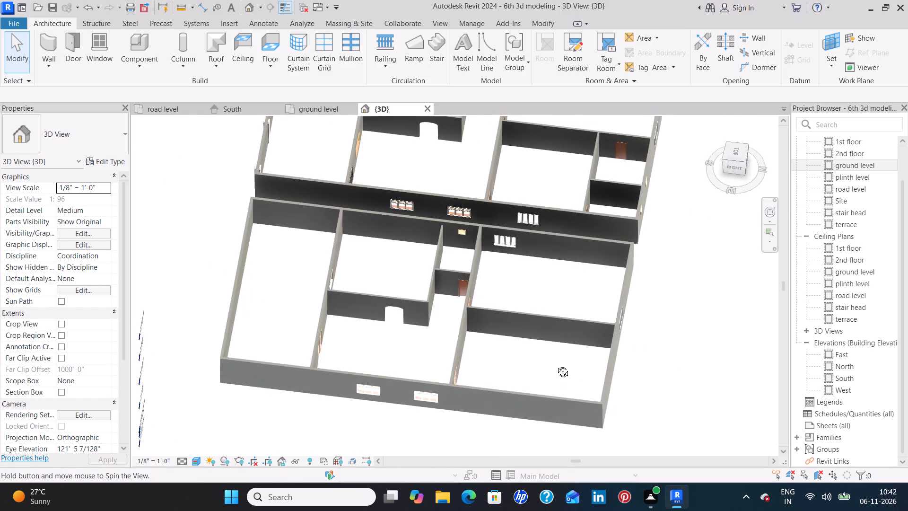
middle_drag(556, 365, 737, 276)
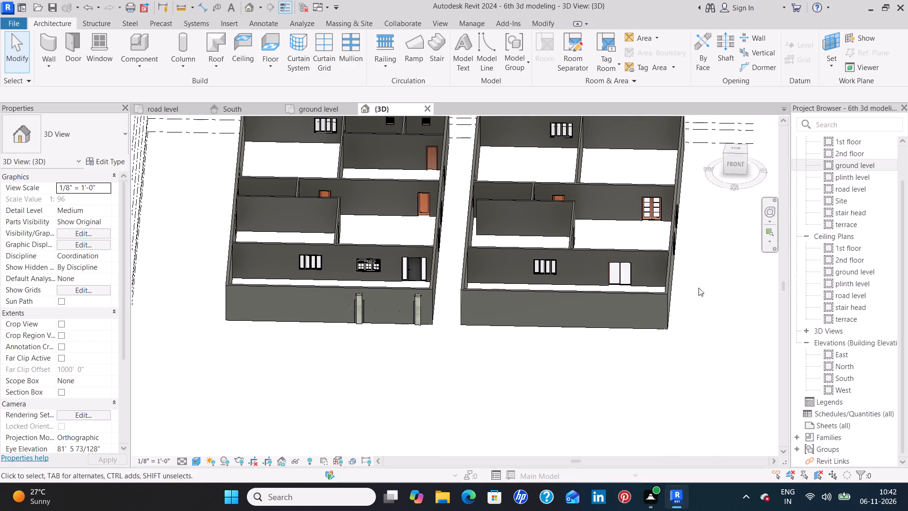
Shorten the first plan's south front wall to 29' 6", pulling its east end back past the main gate's side leaf.
shift+middle_drag(377, 312, 429, 333)
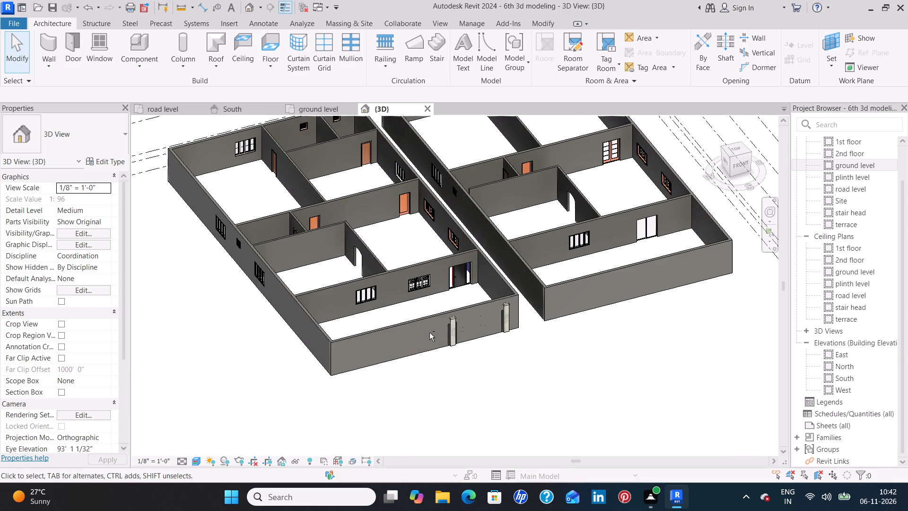
scroll(481, 305, up, 6)
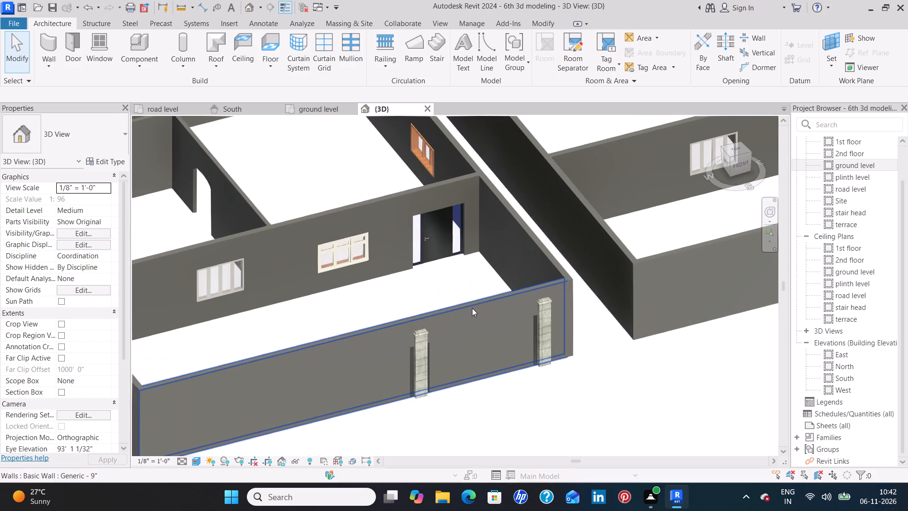
shift+middle_drag(469, 312, 478, 281)
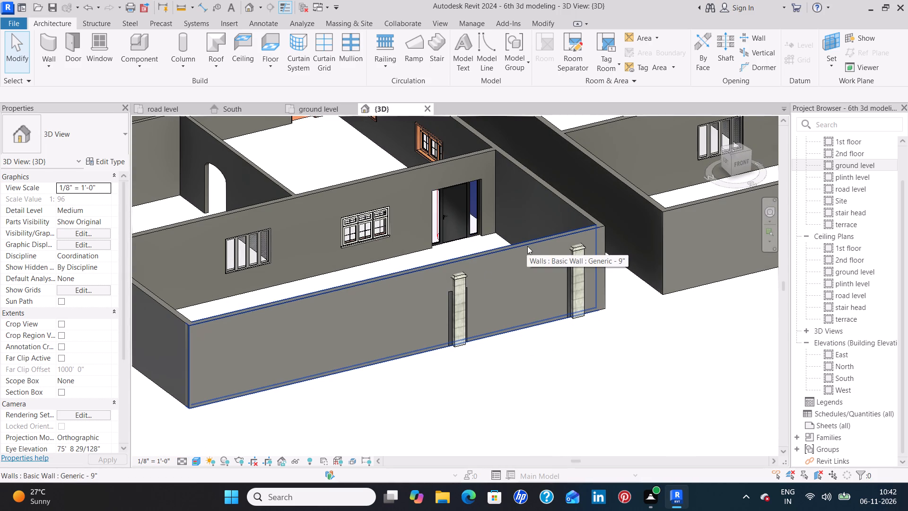
click(527, 246)
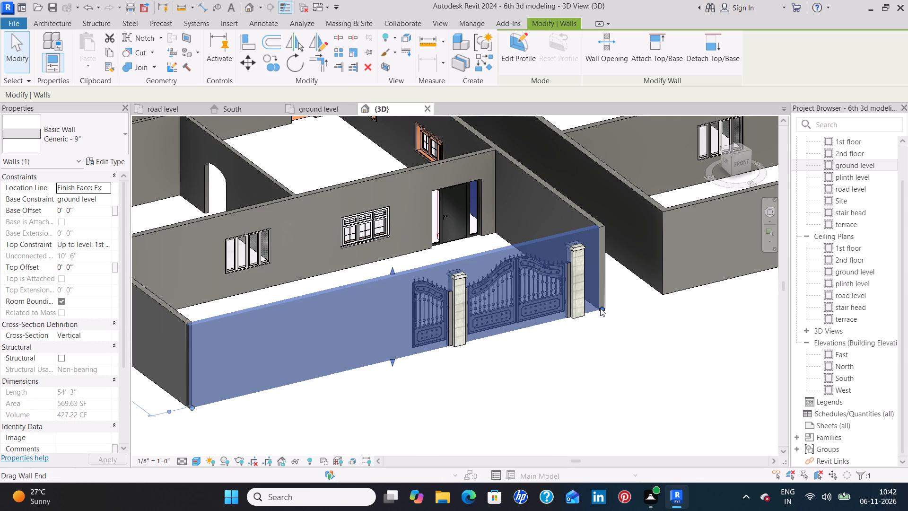
drag(600, 308, 587, 313)
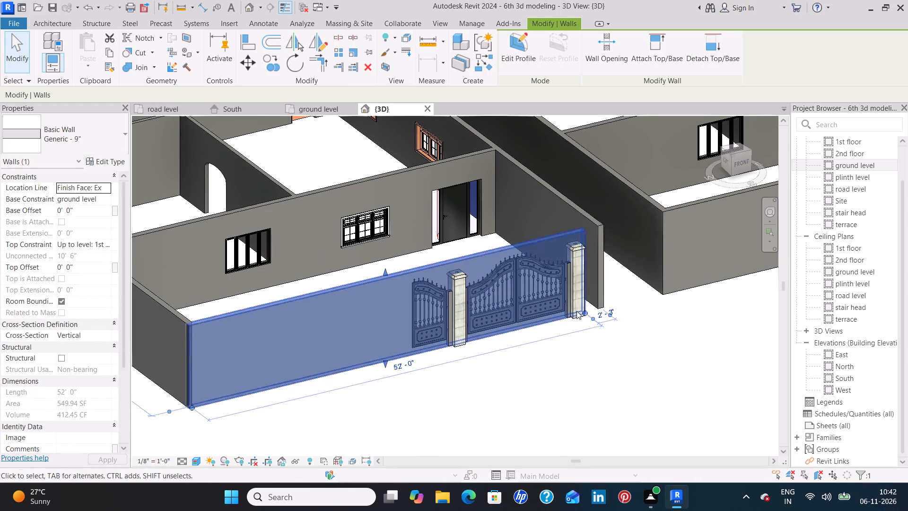
drag(585, 311, 517, 335)
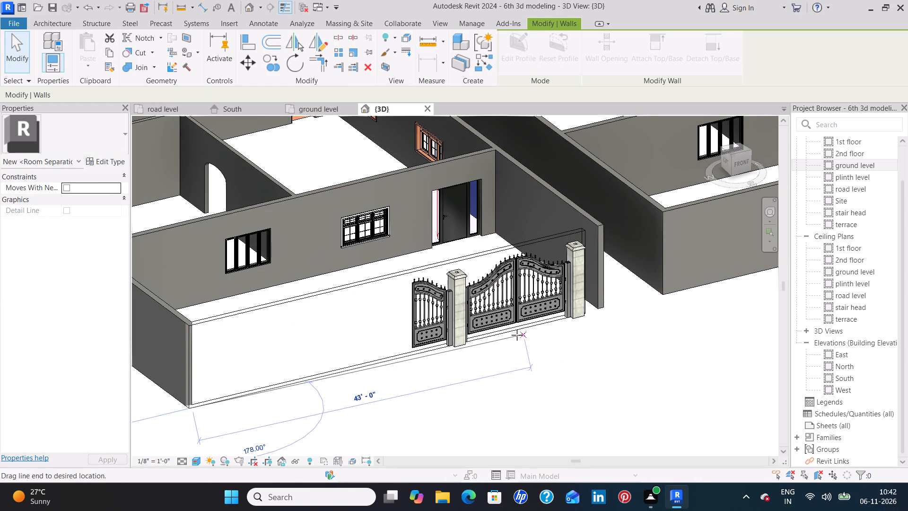
drag(517, 335, 412, 352)
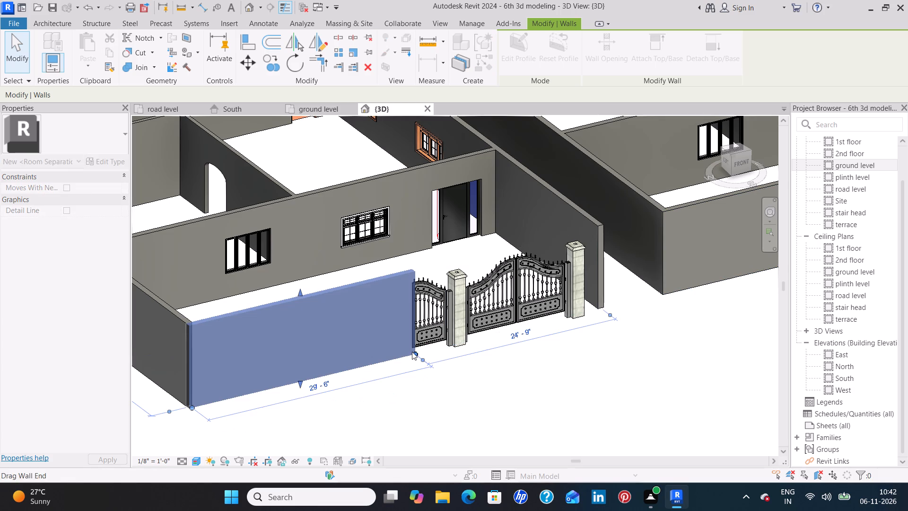
Nudge the shortened front wall's end to sit just clear of the gate's side leaf, at a length of about 29' 3".
middle_drag(445, 339, 443, 338)
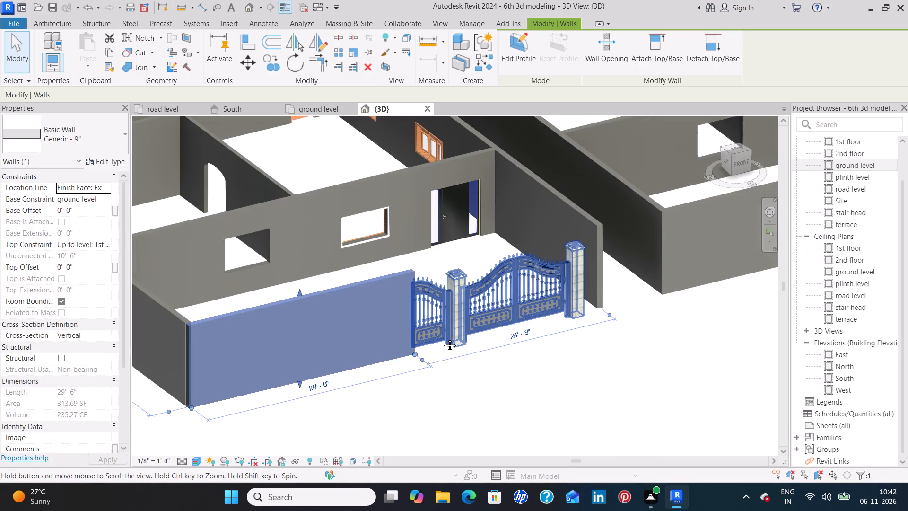
middle_drag(443, 338, 411, 312)
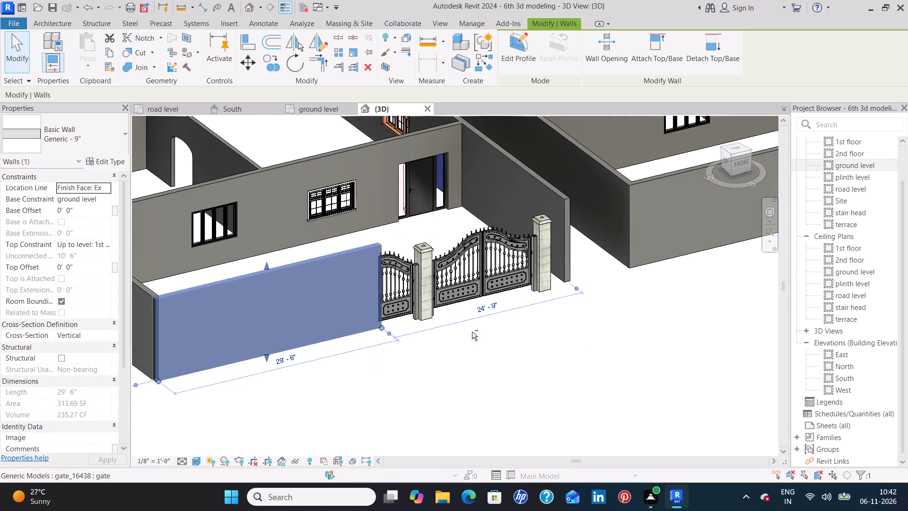
shift+middle_drag(472, 332, 423, 293)
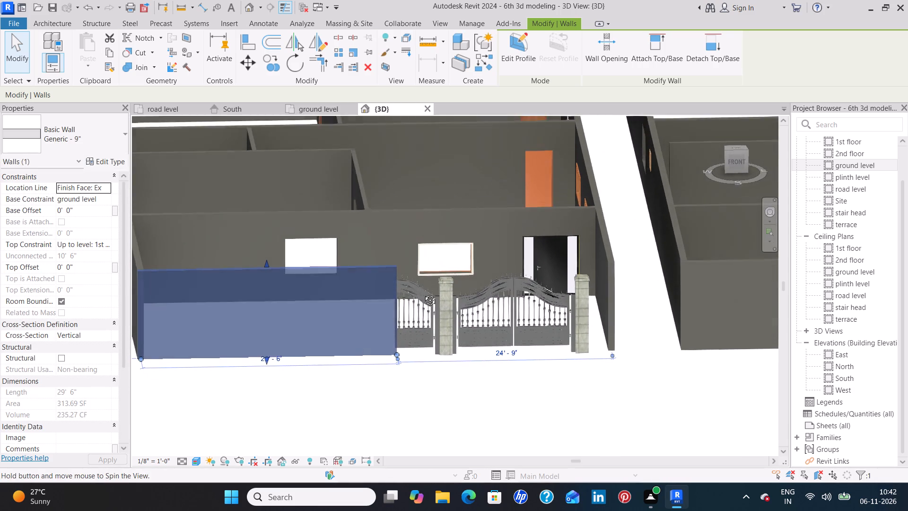
shift+middle_drag(423, 293, 420, 274)
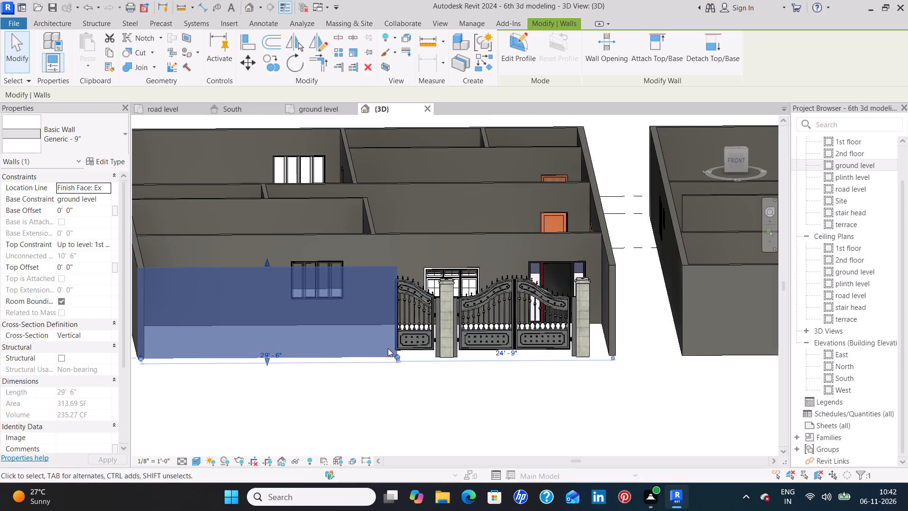
scroll(388, 348, up, 6)
key(Left)
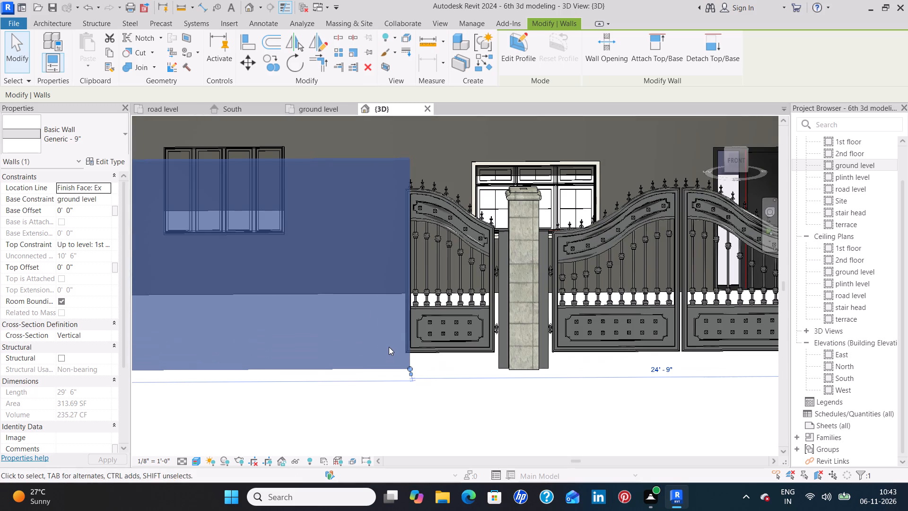
key(Left)
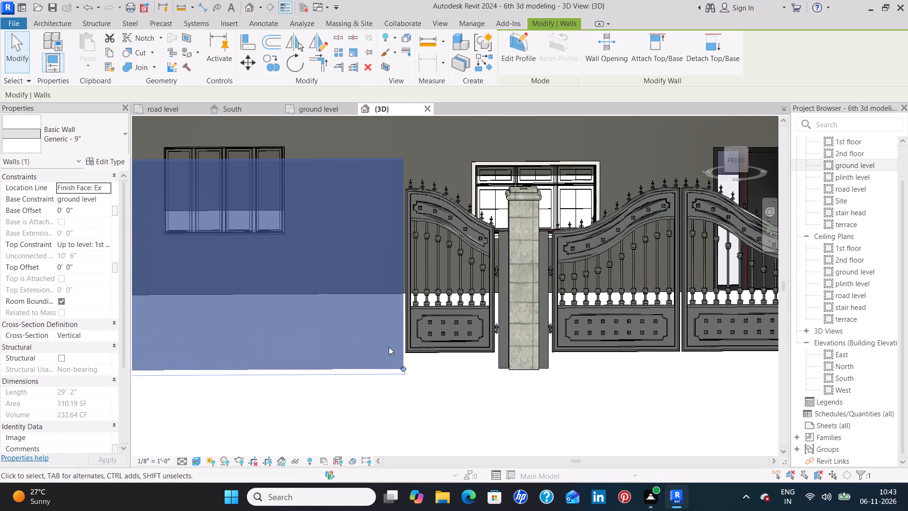
key(Right)
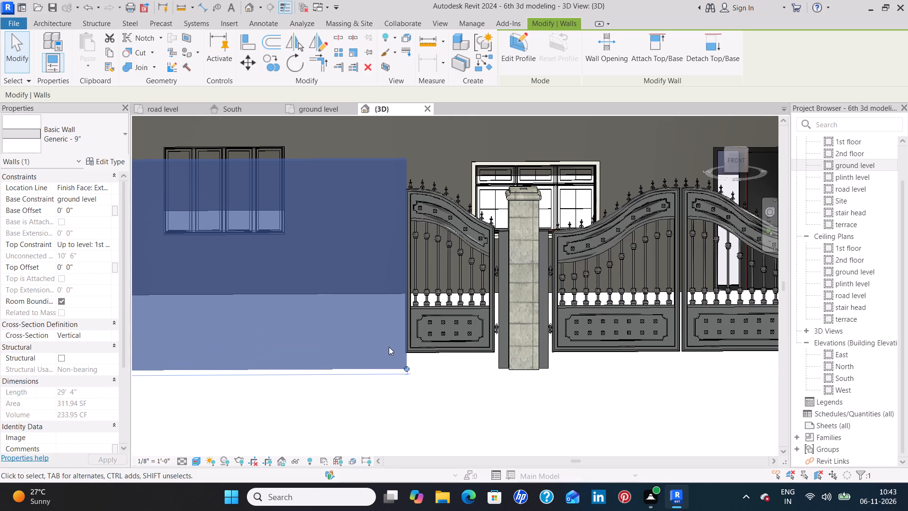
scroll(409, 312, up, 6)
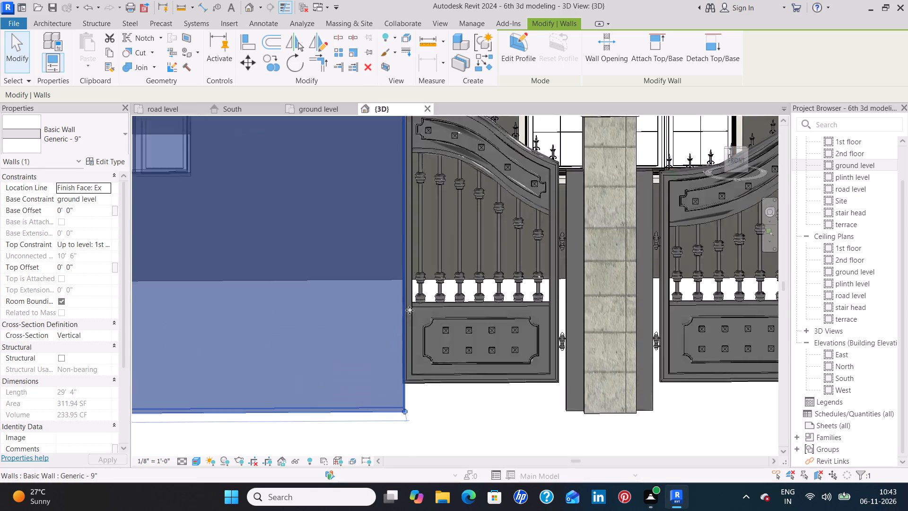
key(Left)
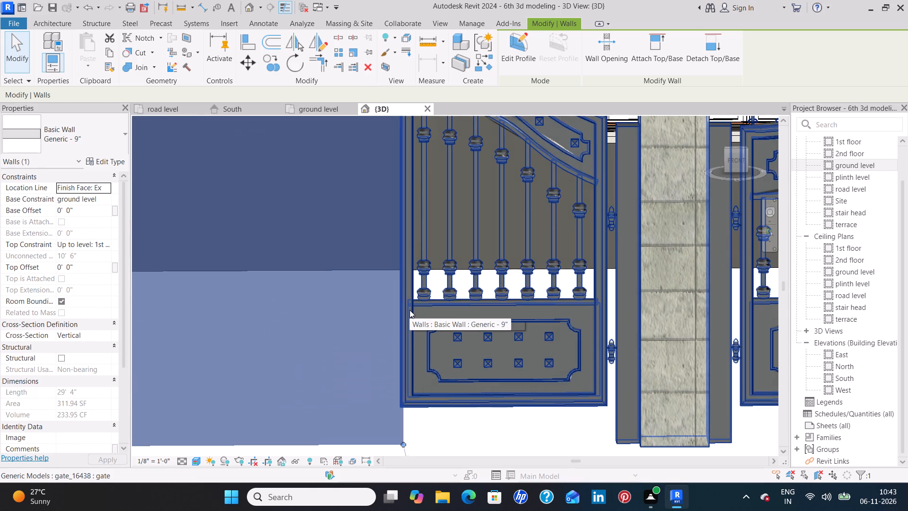
key(Left)
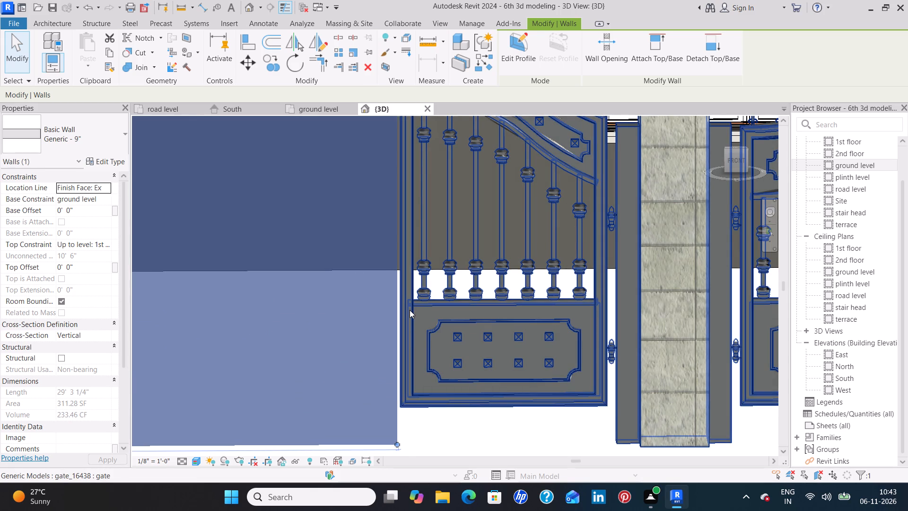
click(533, 444)
Examine the shortened front wall and the main gate from the front and from above in 3D.
scroll(541, 426, down, 2)
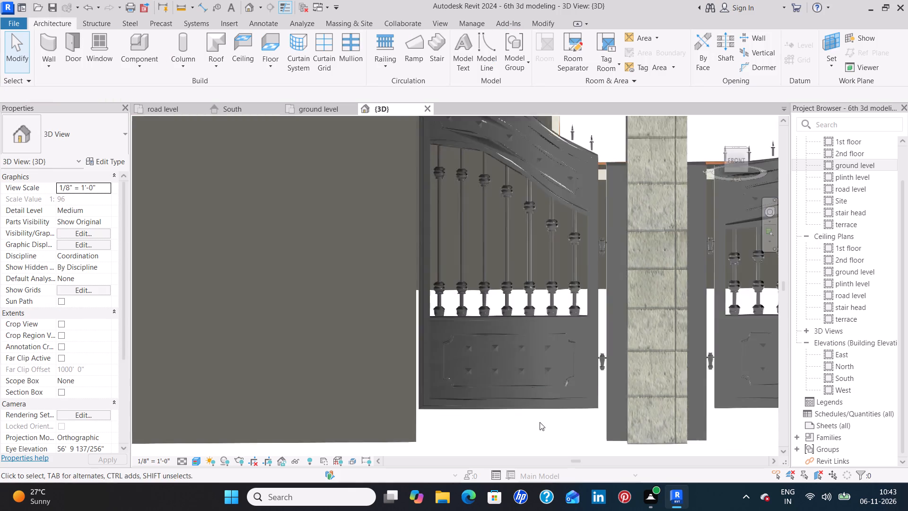
scroll(540, 422, down, 2)
shift+middle_click(633, 389)
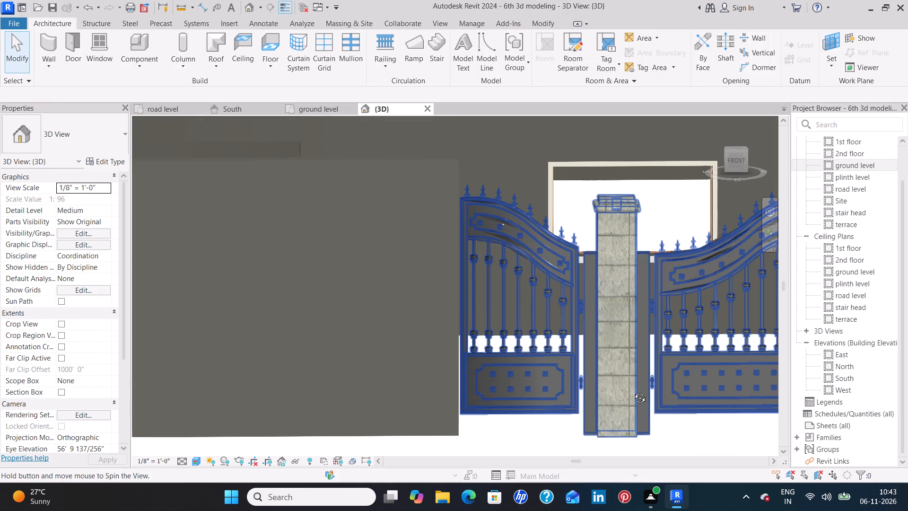
scroll(634, 388, down, 6)
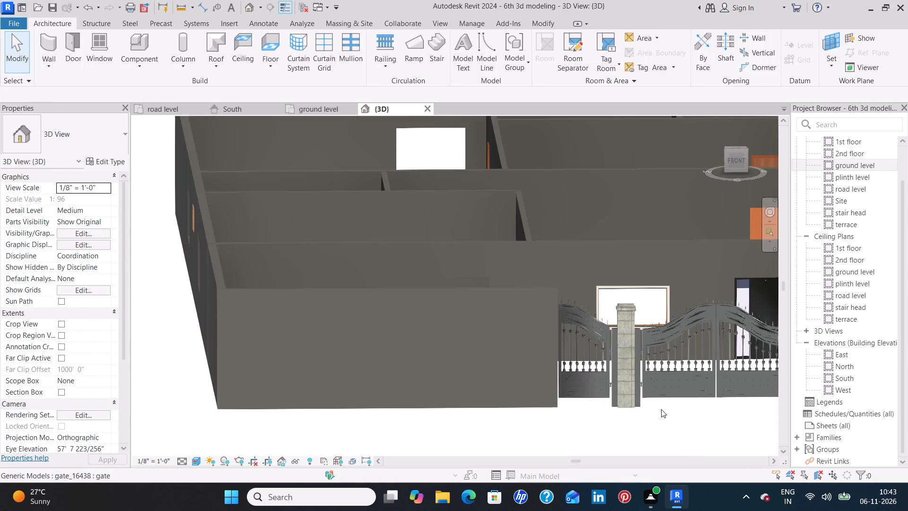
middle_drag(707, 419, 673, 365)
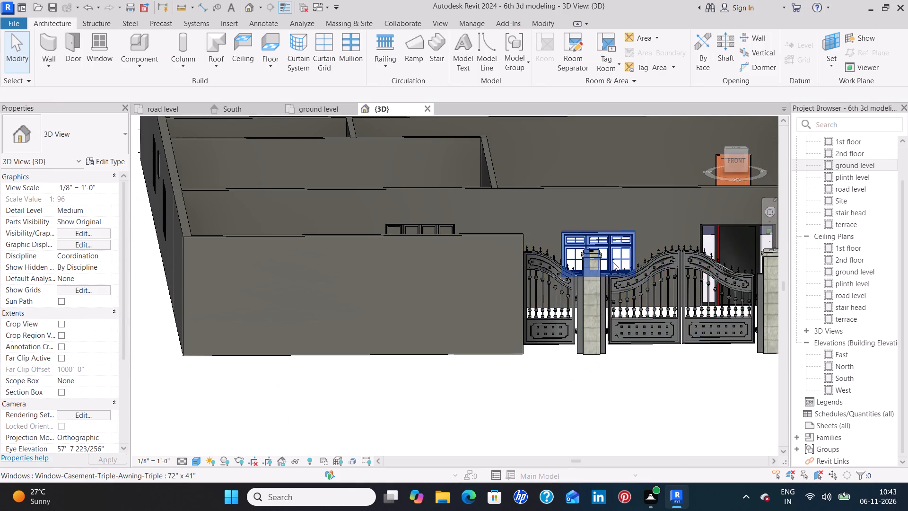
scroll(682, 391, down, 1)
middle_drag(685, 389, 603, 376)
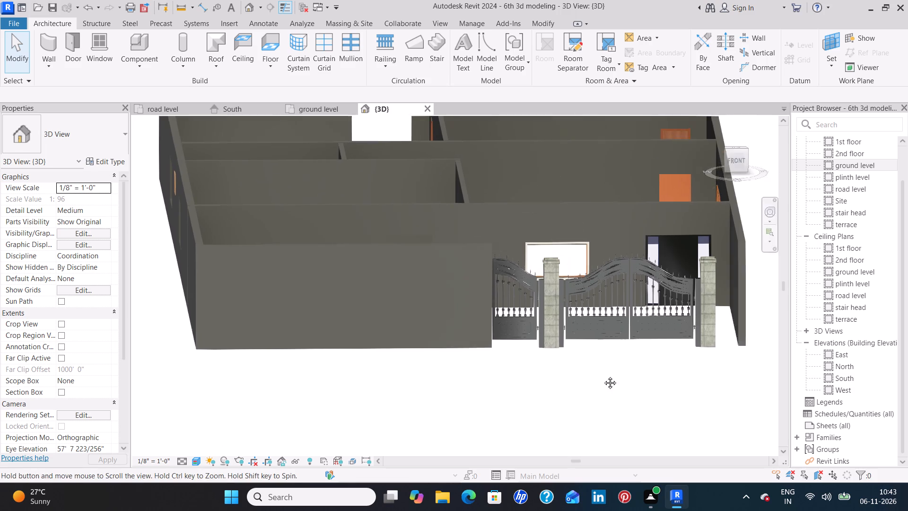
middle_drag(603, 376, 592, 376)
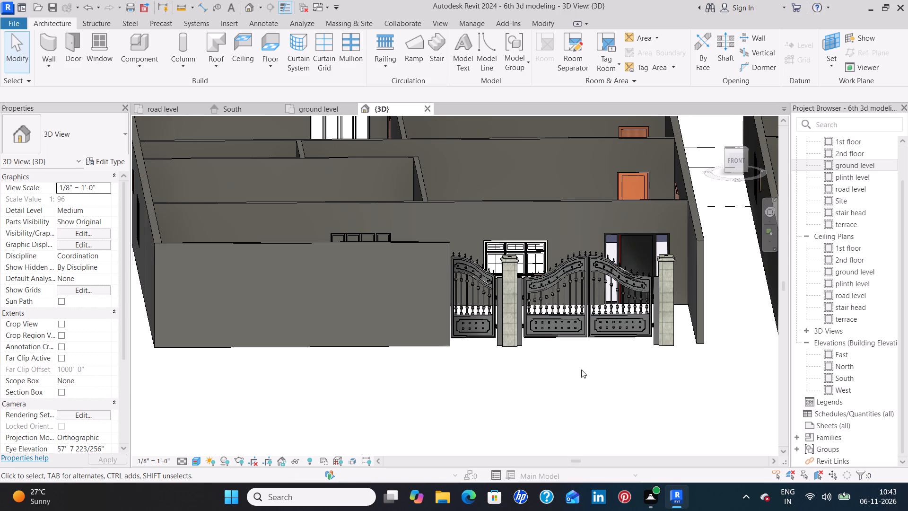
shift+middle_drag(640, 179, 645, 191)
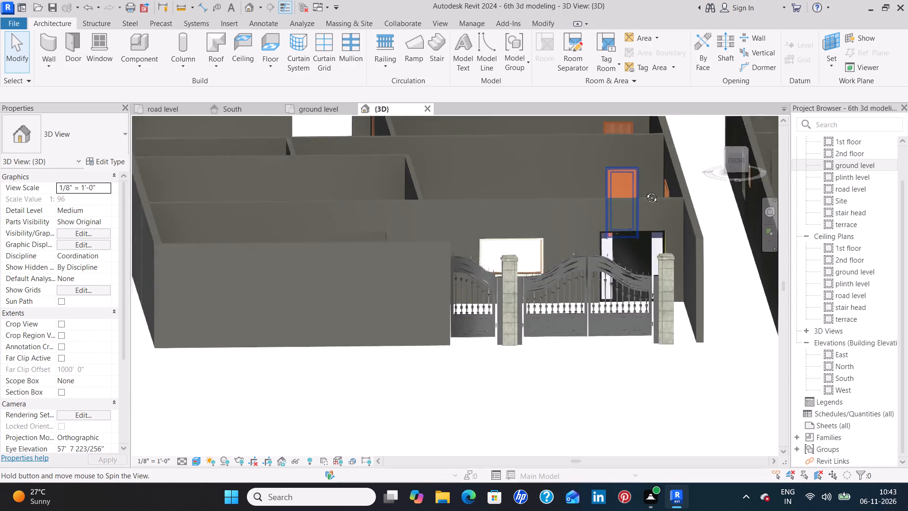
shift+middle_drag(645, 191, 689, 343)
scroll(665, 312, down, 9)
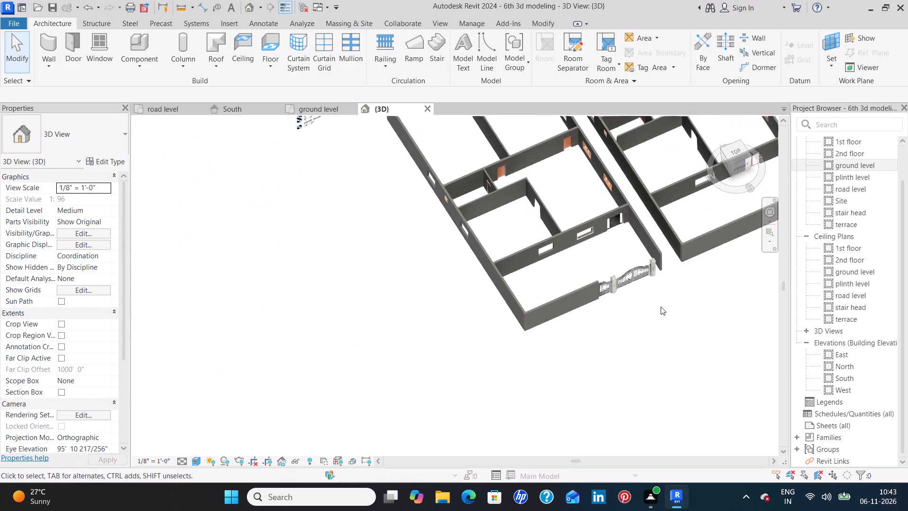
Draw a Generic - 9" wall about 3' long from the sit-out's southeast corner to the main gate's east pillar, flipped to the road side.
shift+middle_drag(595, 186, 627, 307)
middle_drag(533, 184, 635, 317)
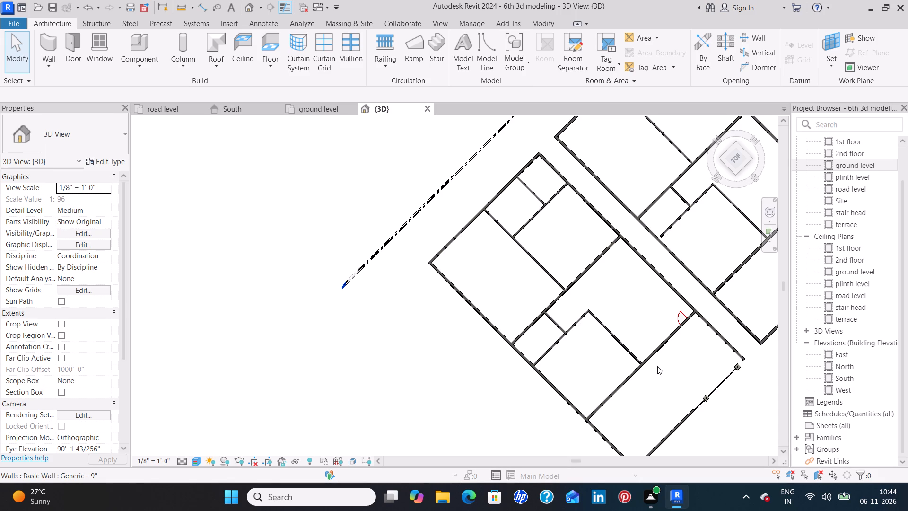
click(314, 108)
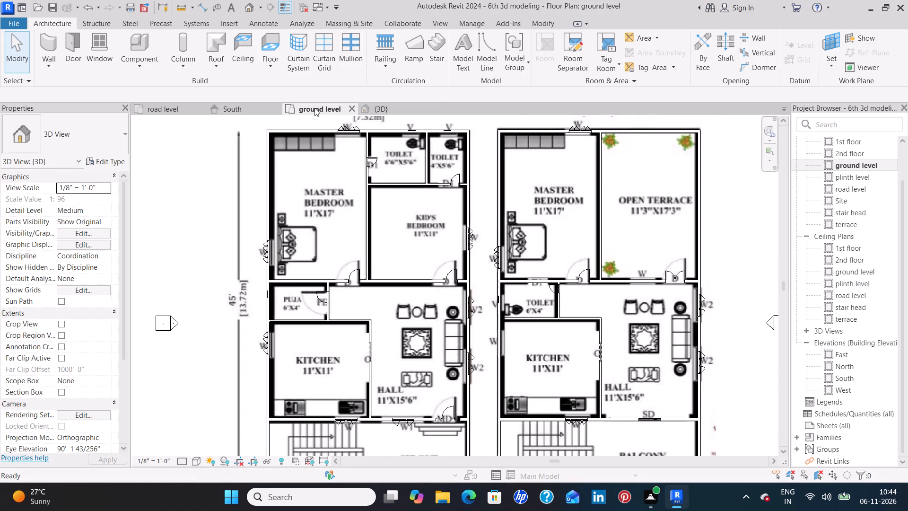
middle_drag(478, 399, 535, 177)
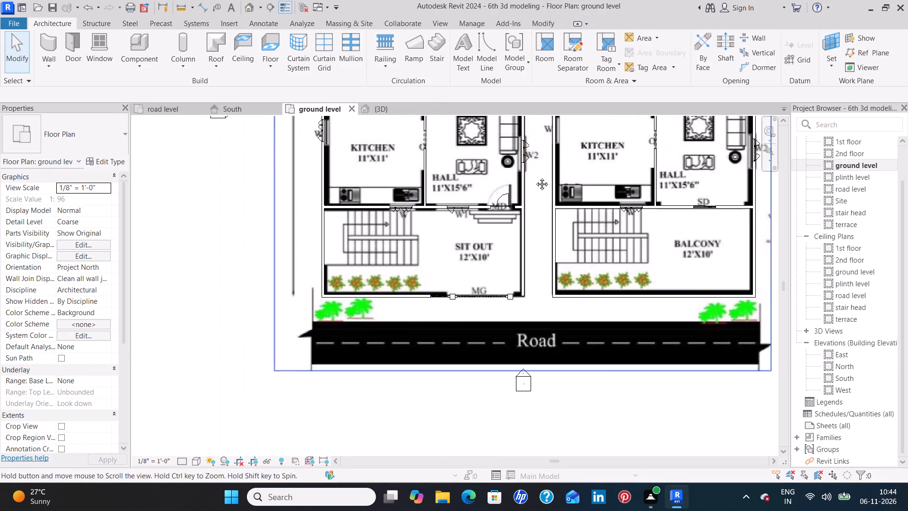
middle_drag(535, 177, 535, 172)
scroll(535, 172, up, 1)
scroll(510, 280, up, 6)
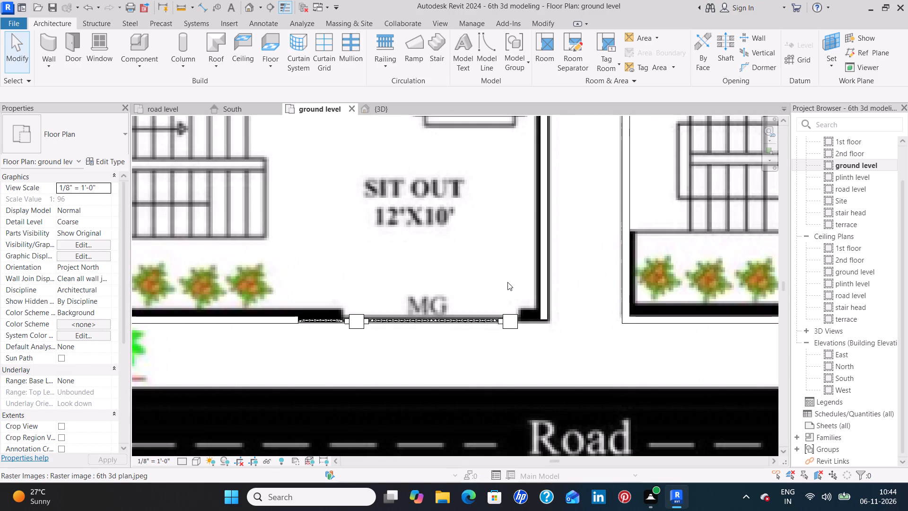
scroll(478, 266, up, 3)
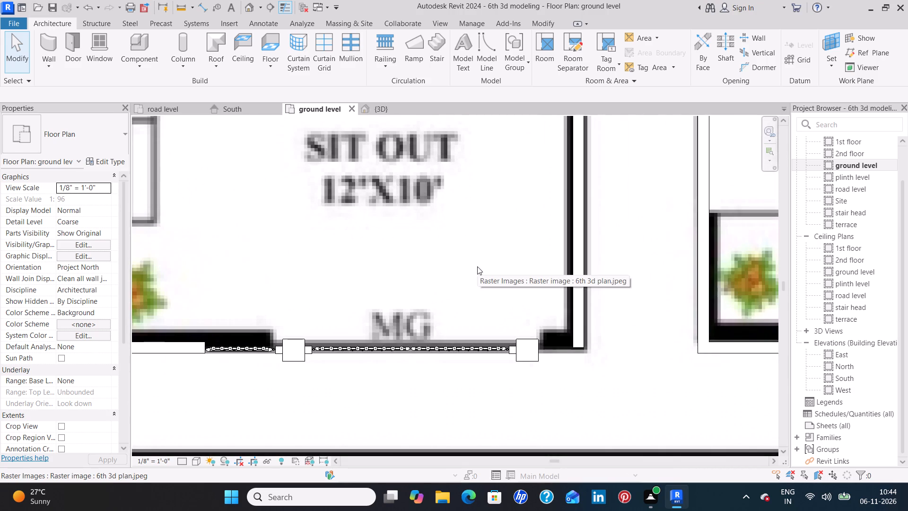
click(51, 42)
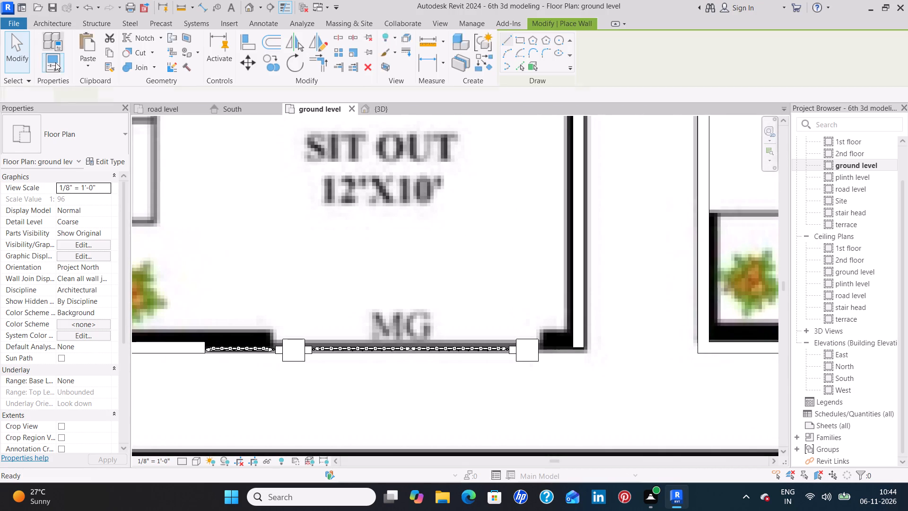
click(83, 138)
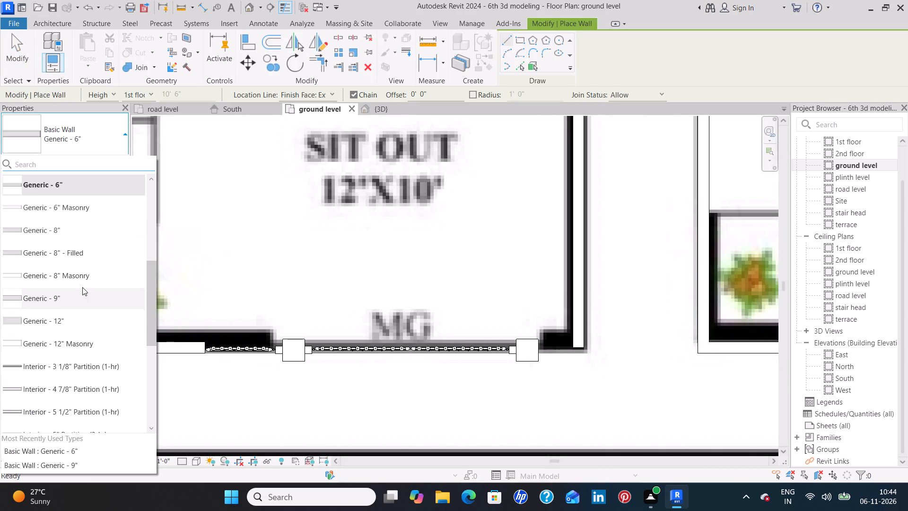
click(83, 294)
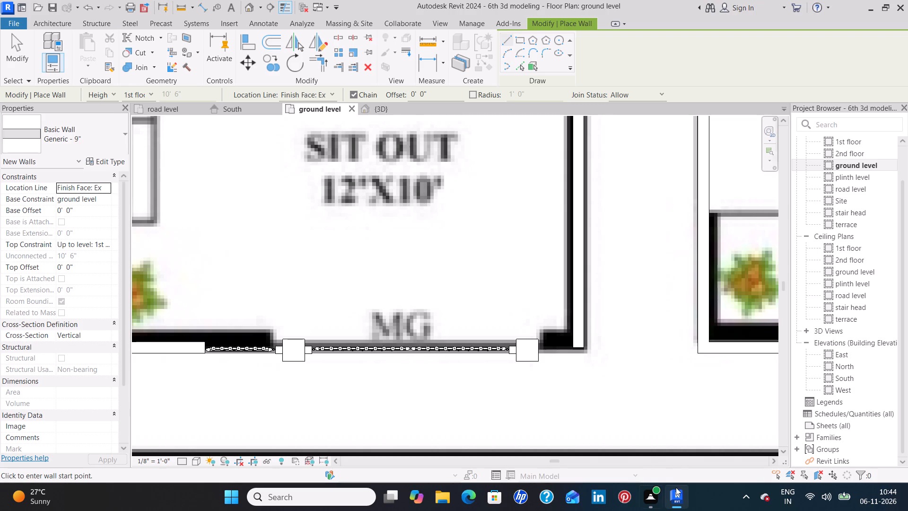
click(583, 348)
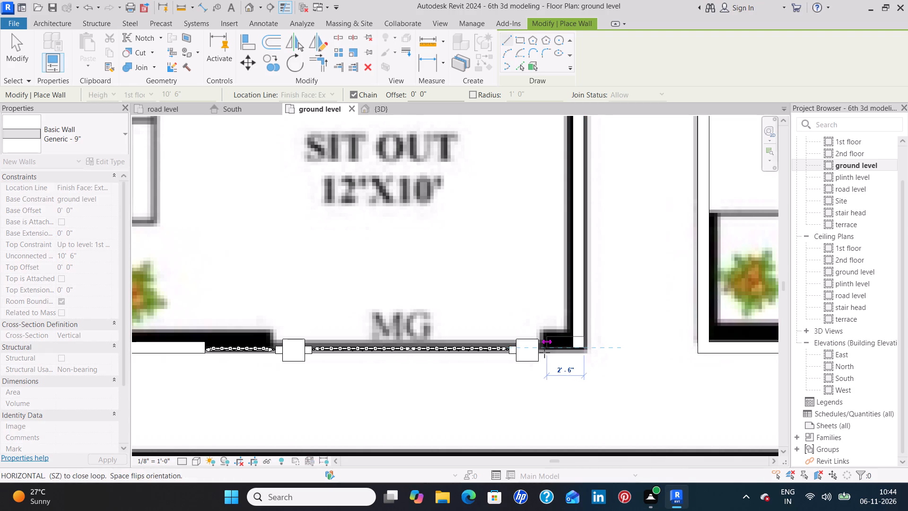
key(space)
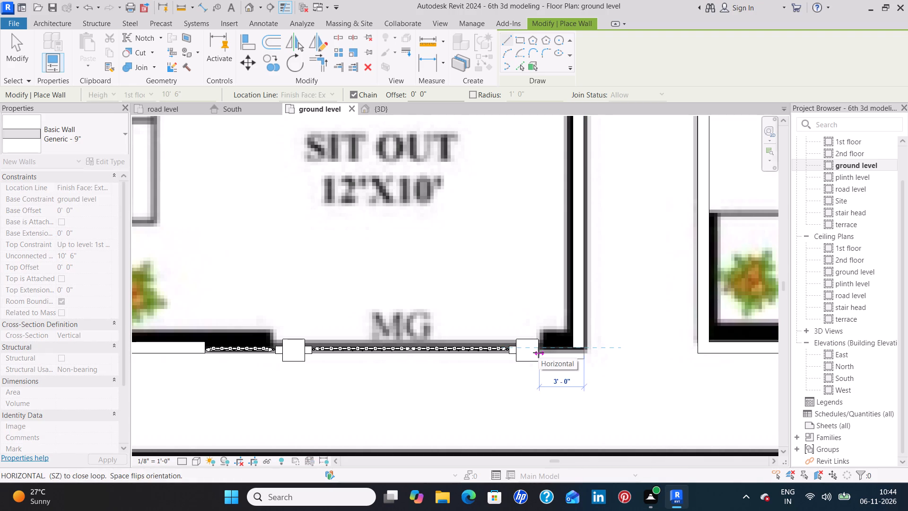
scroll(538, 352, up, 7)
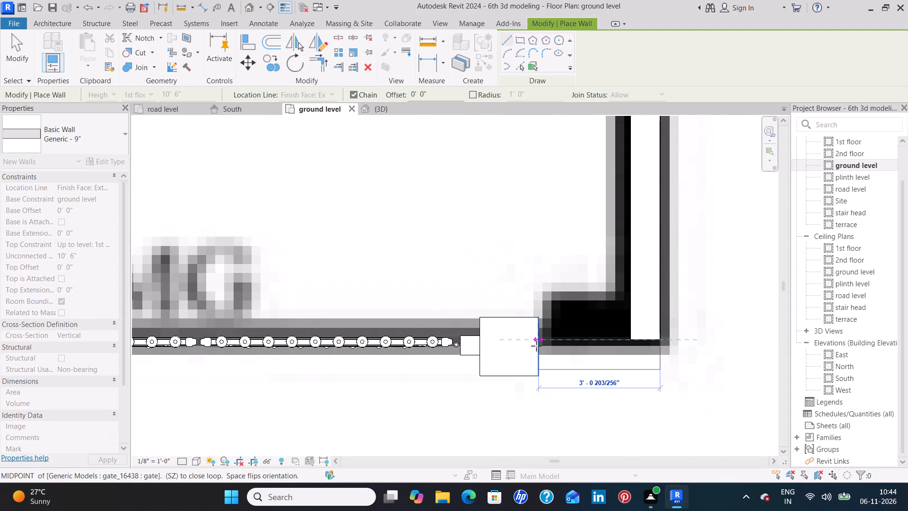
click(536, 346)
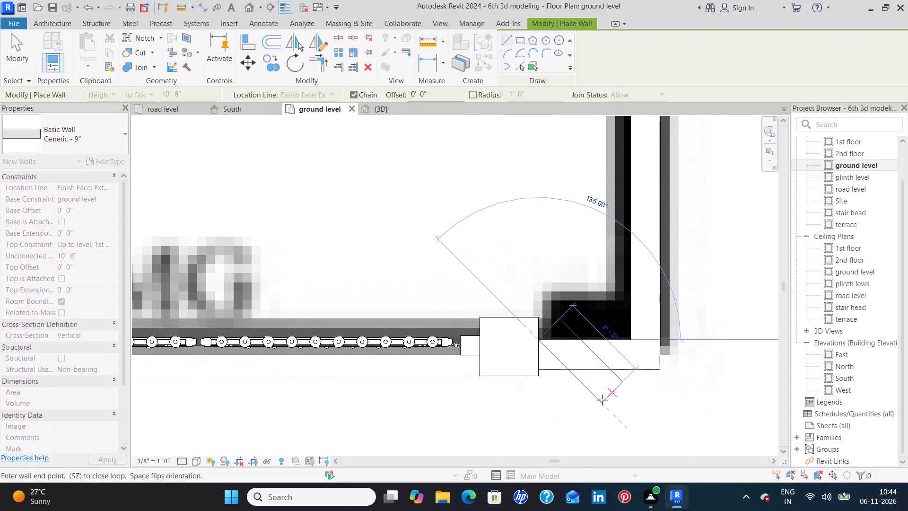
key(Escape)
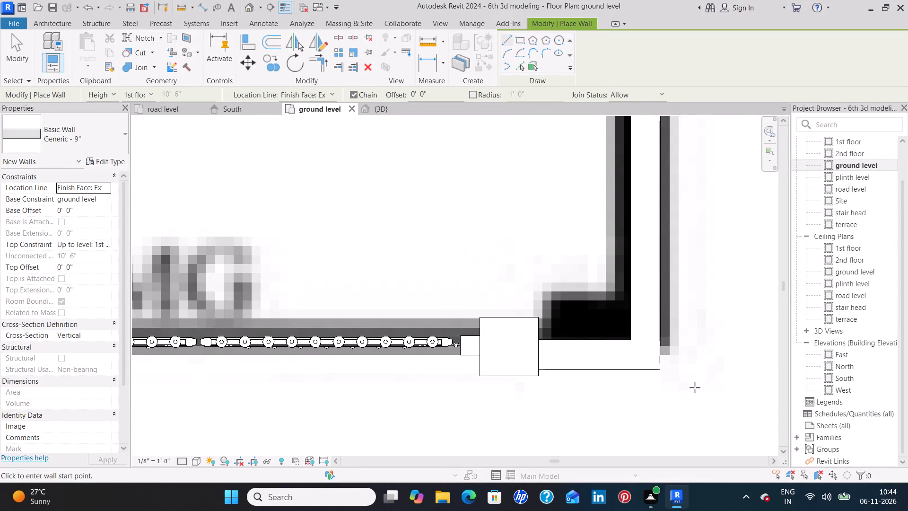
key(Escape)
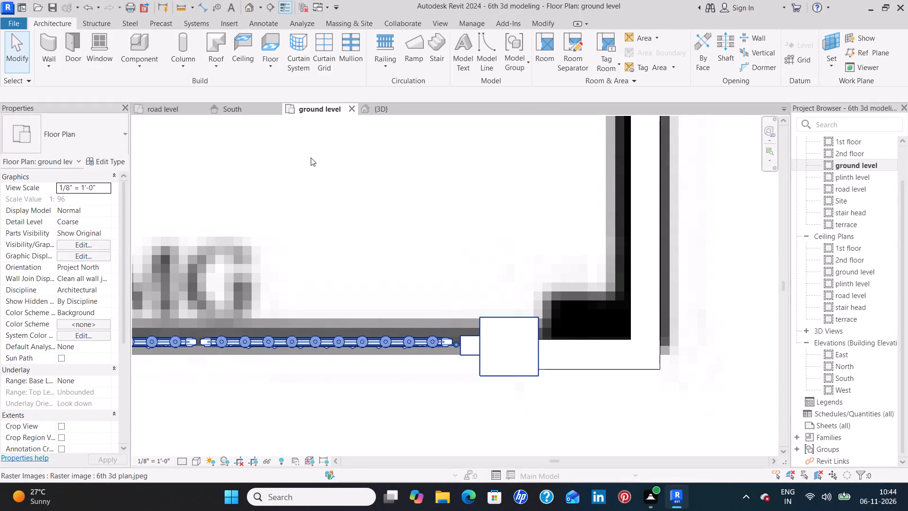
Examine the short wall beside the main gate's east pillar and the front boundary from several 3D angles.
click(394, 117)
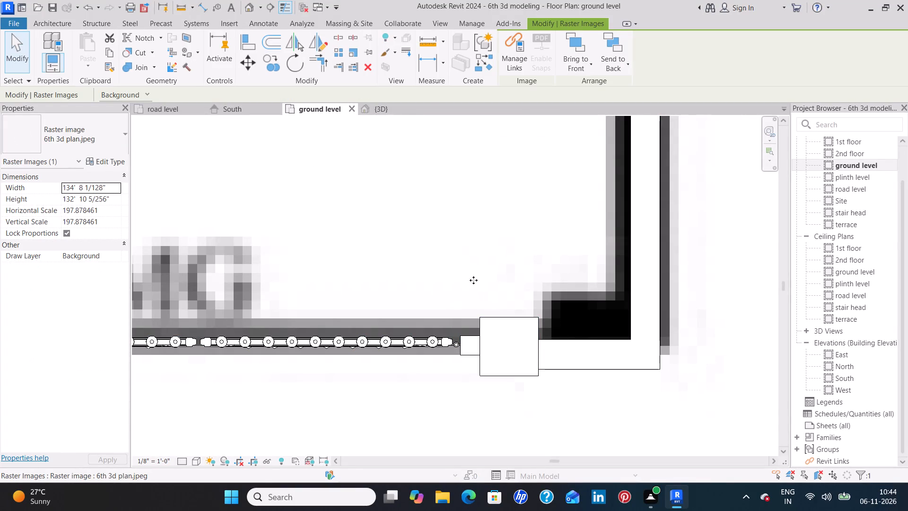
click(387, 105)
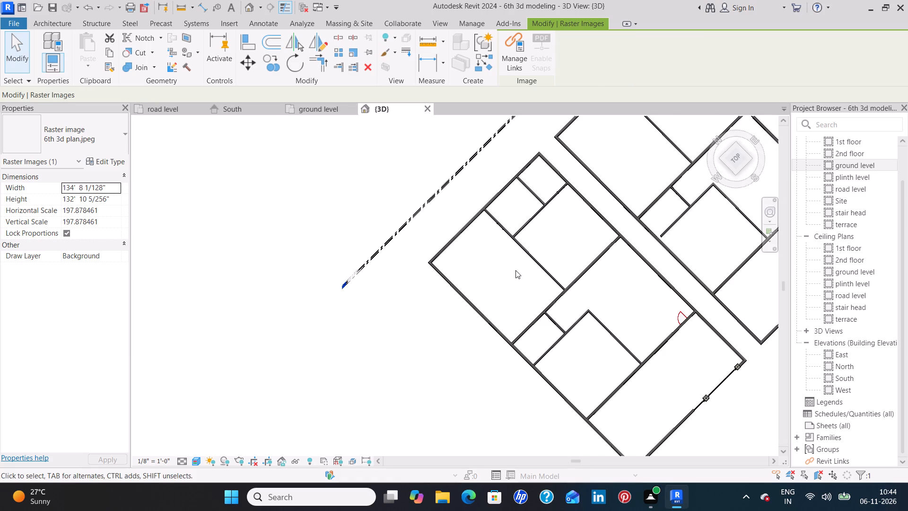
shift+middle_drag(400, 335, 436, 235)
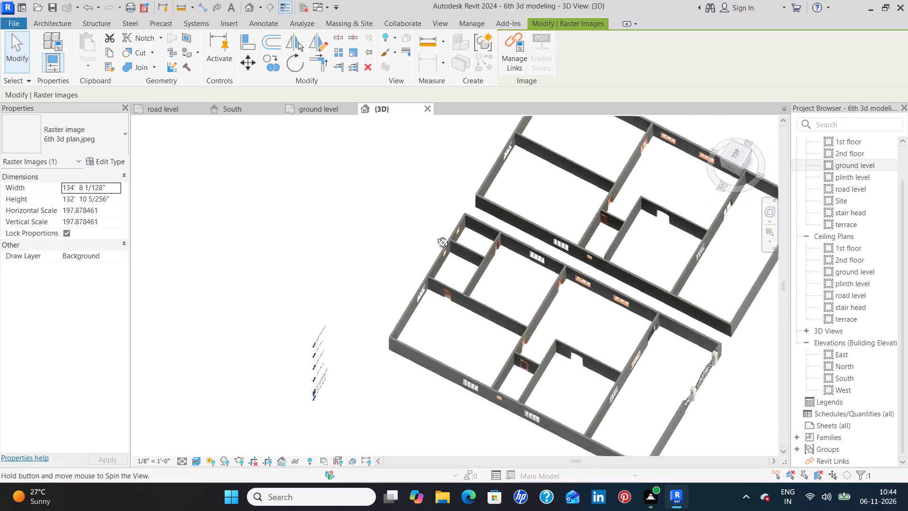
shift+middle_drag(436, 235, 382, 141)
middle_drag(720, 445, 599, 274)
shift+middle_drag(650, 291, 645, 277)
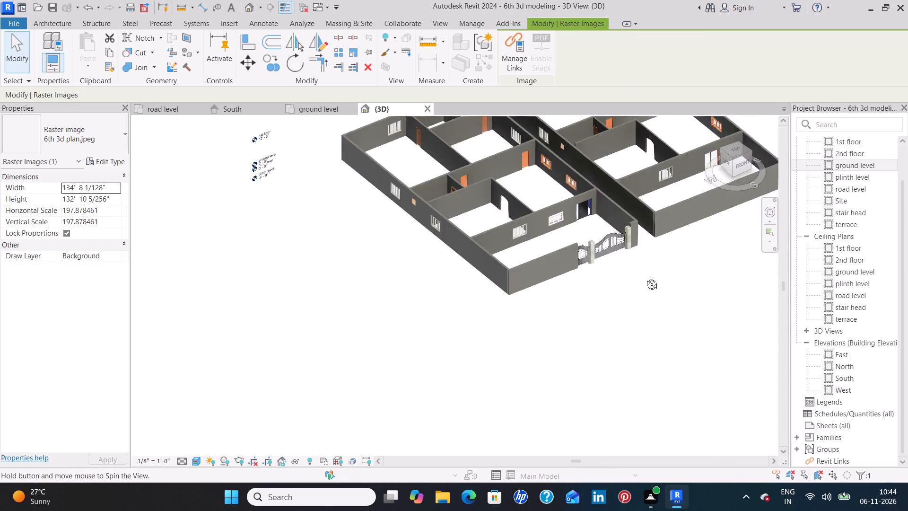
shift+middle_drag(645, 277, 594, 192)
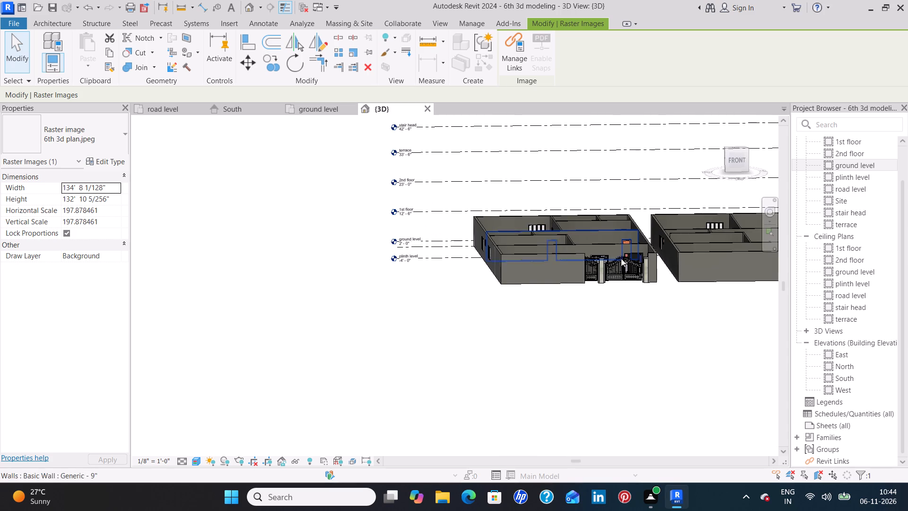
scroll(644, 301, up, 8)
middle_drag(649, 309, 637, 335)
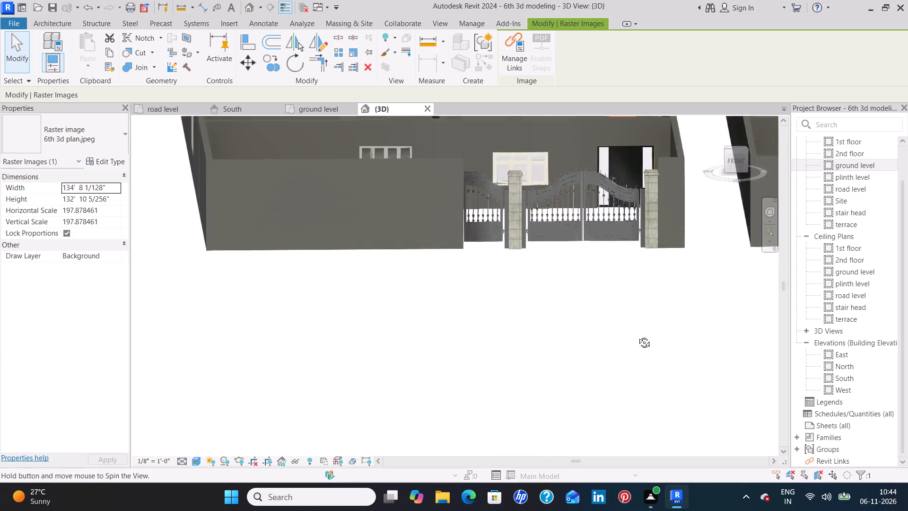
middle_drag(637, 335, 656, 324)
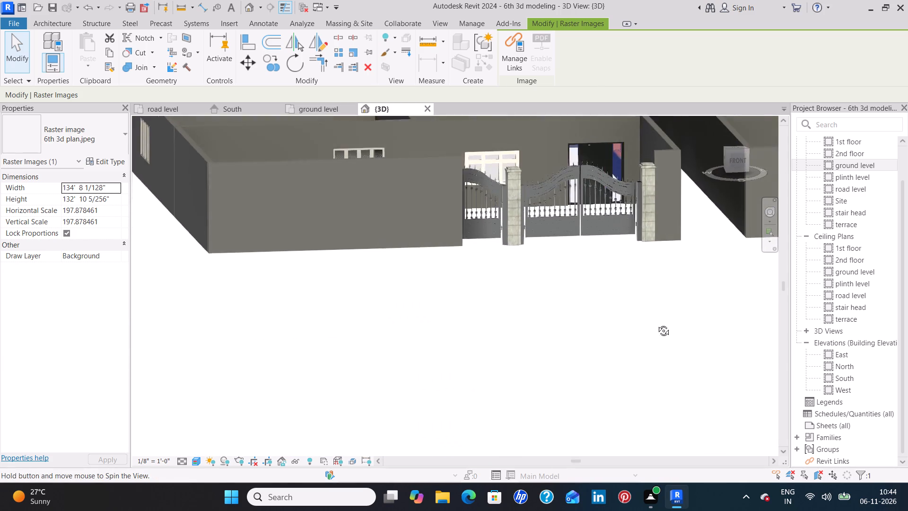
middle_drag(656, 324, 662, 337)
middle_drag(691, 276, 695, 357)
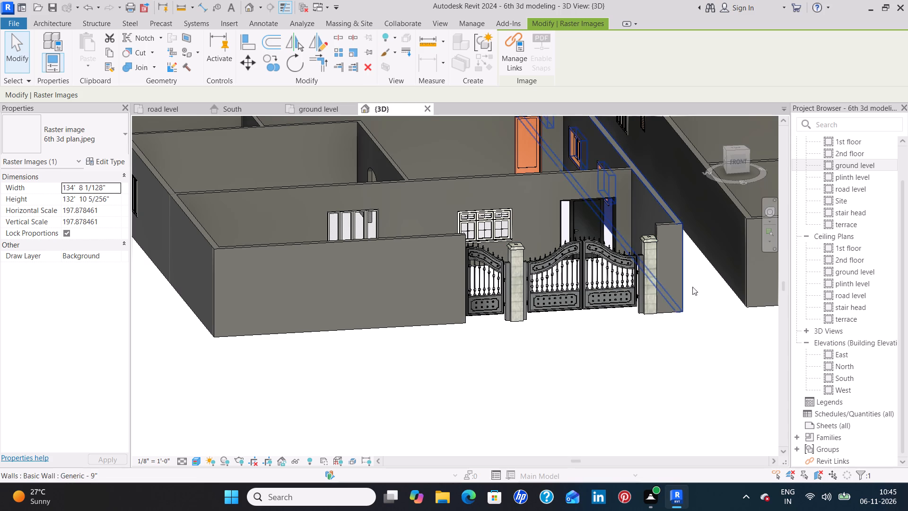
shift+middle_drag(692, 302, 674, 284)
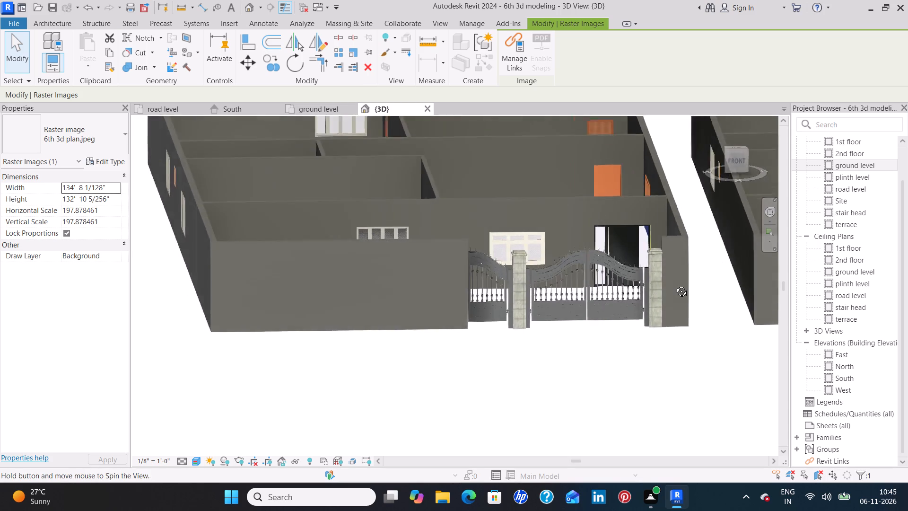
shift+middle_drag(674, 284, 662, 275)
Set both front walls beside the main gate to an unconnected top constraint with a height of 5'.
click(672, 245)
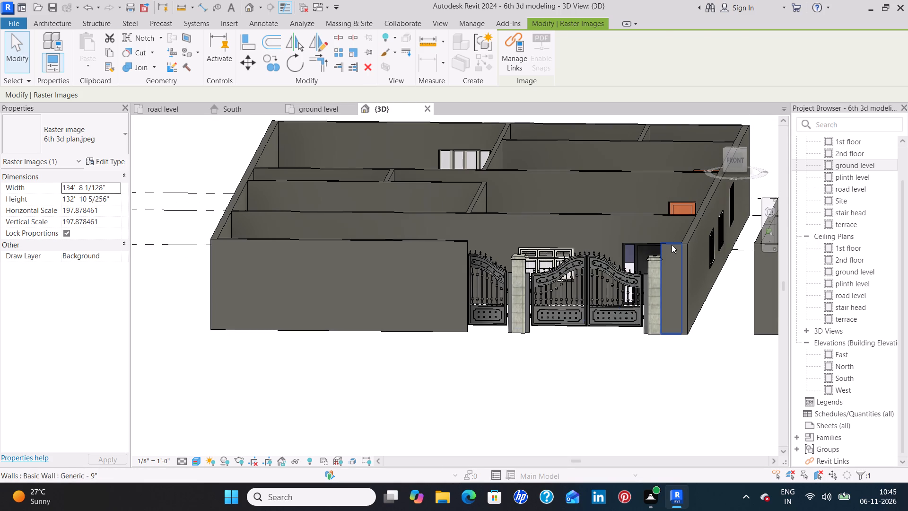
ctrl+click(454, 243)
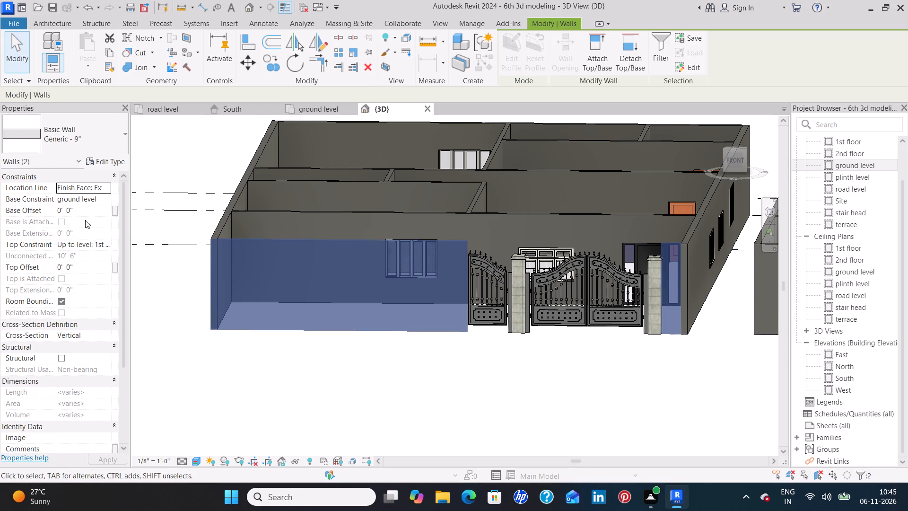
click(108, 244)
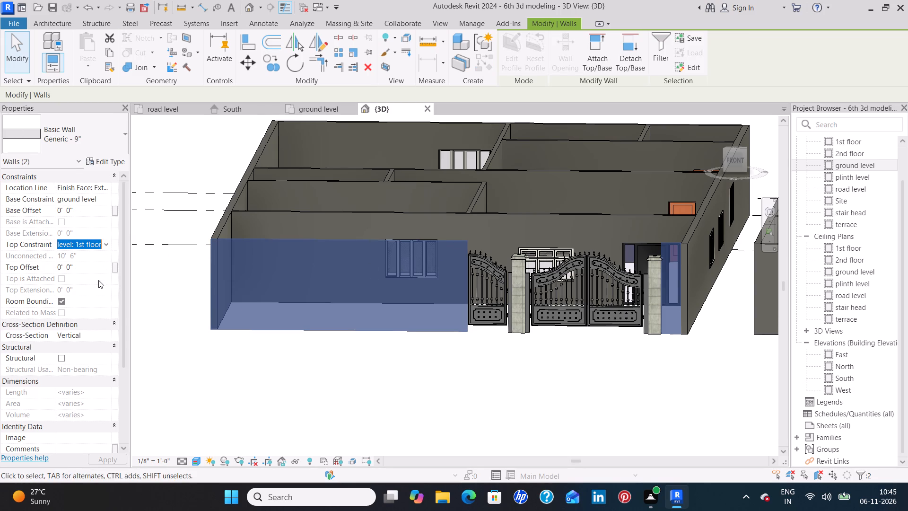
scroll(97, 274, up, 3)
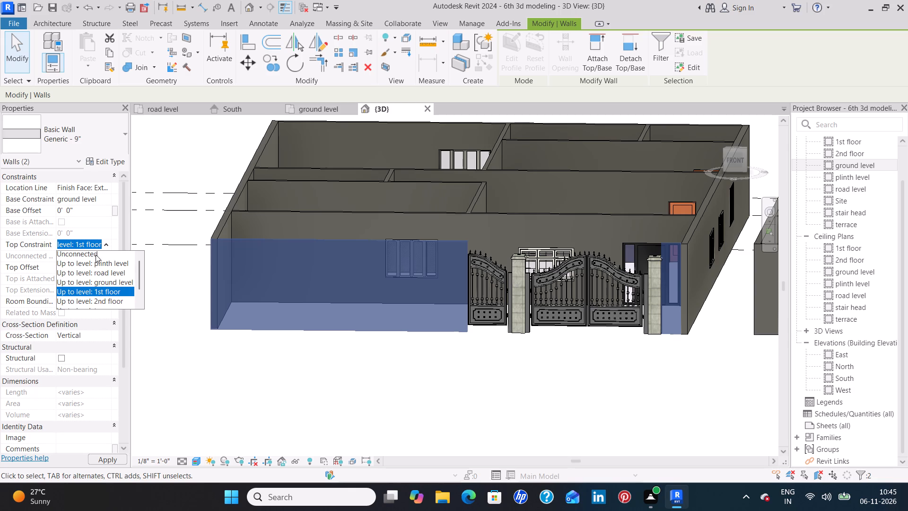
click(96, 255)
click(79, 257)
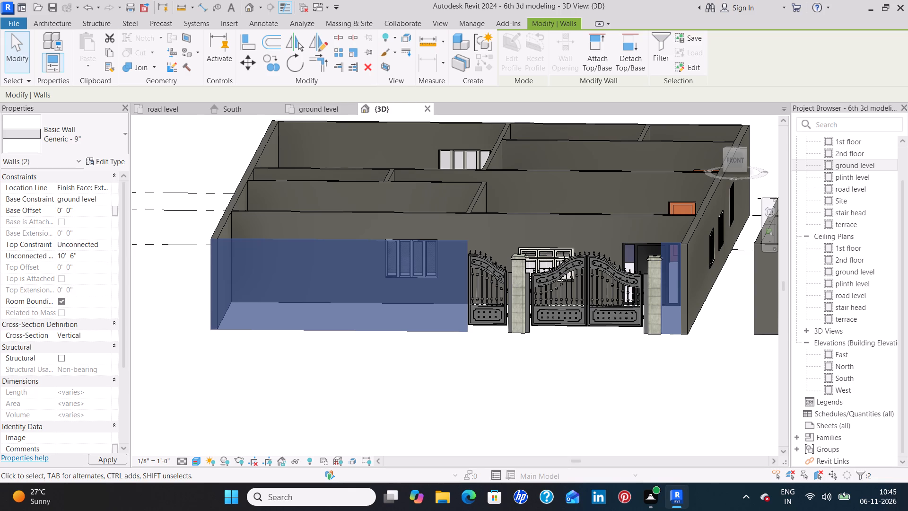
key(Delete)
key(BackSpace)
key(BackSpace)
key(BackSpace)
key(BackSpace)
key(BackSpace)
key(BackSpace)
key(BackSpace)
key(5)
key(apostrophe)
click(105, 461)
click(195, 414)
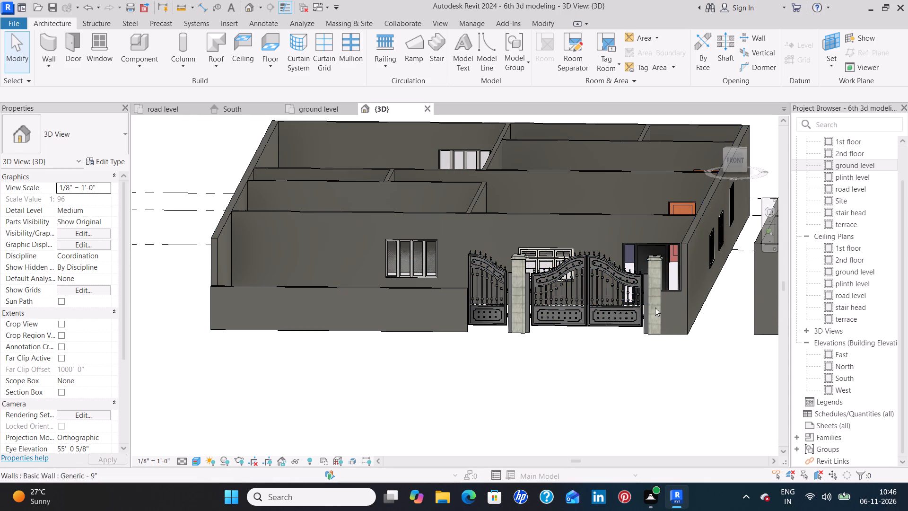
In the ground level plan, split the first plan's east exterior wall where the wall between hall and sit-out meets it.
click(327, 112)
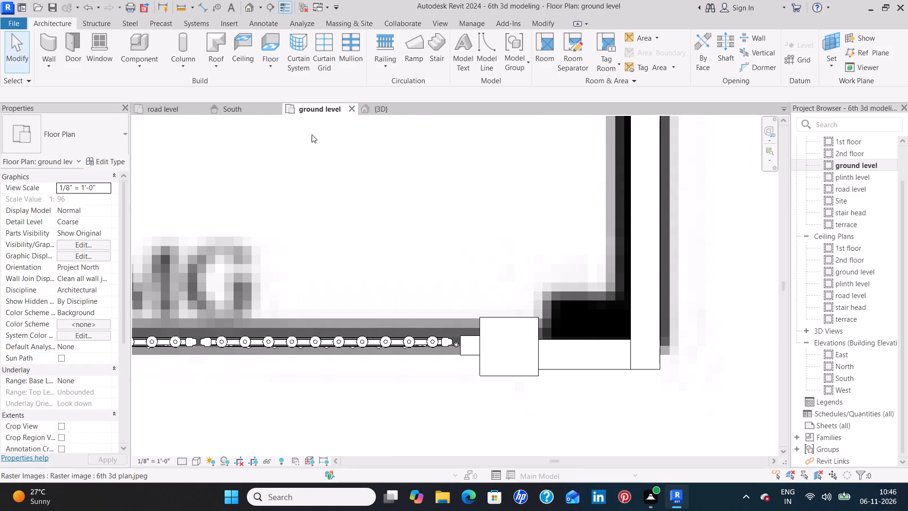
scroll(337, 282, down, 7)
middle_drag(347, 242, 347, 241)
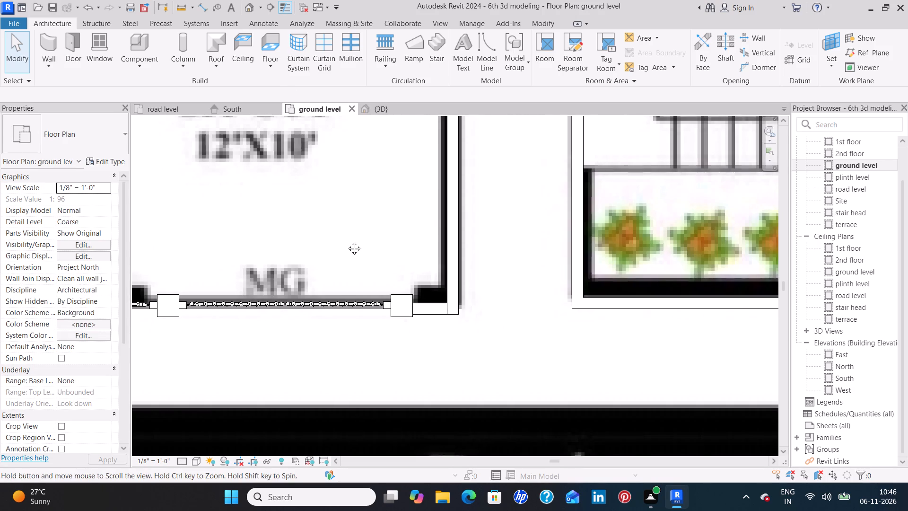
middle_drag(347, 241, 476, 285)
scroll(476, 285, down, 6)
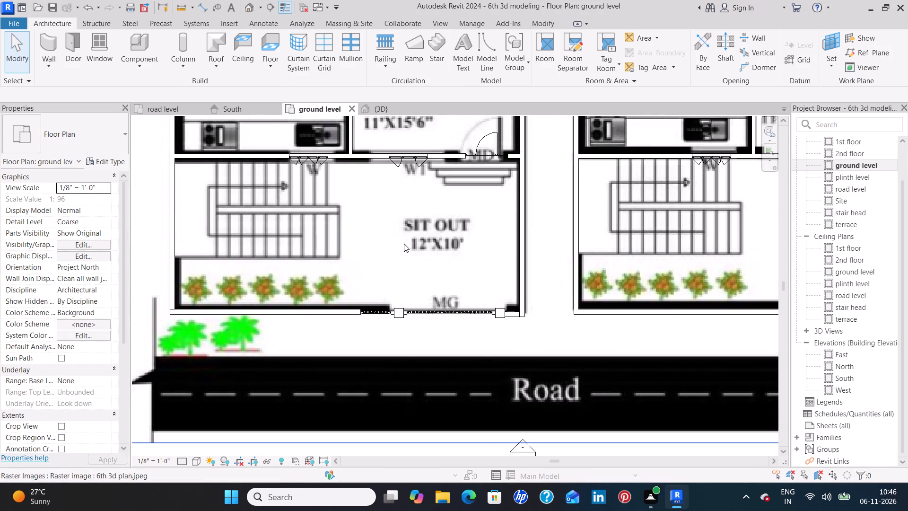
middle_drag(404, 244, 526, 301)
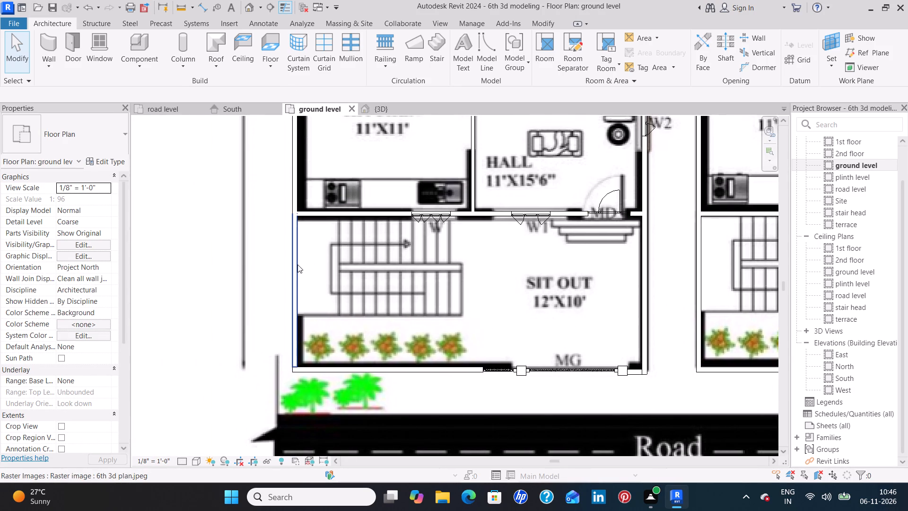
click(297, 264)
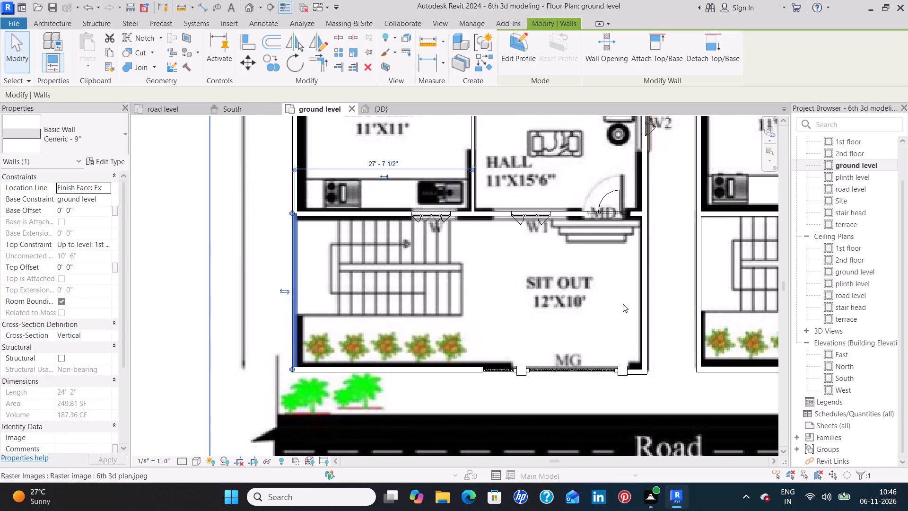
click(649, 296)
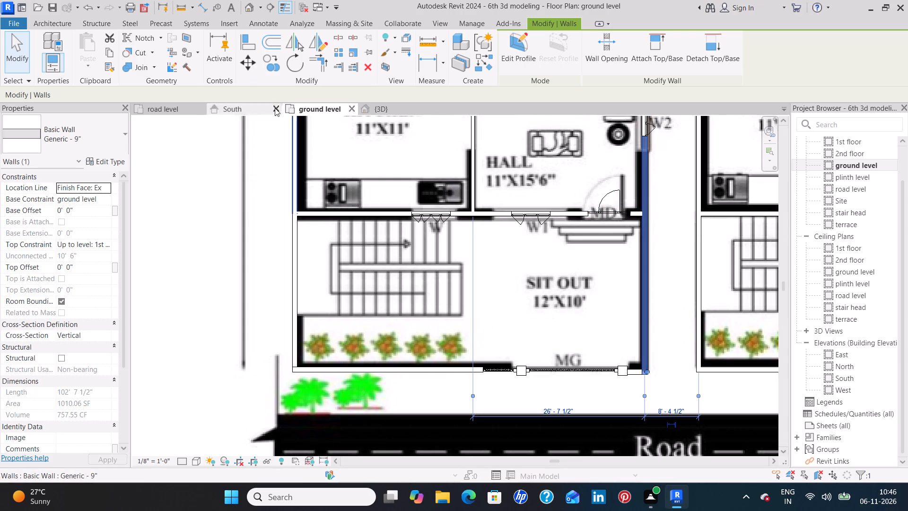
click(338, 41)
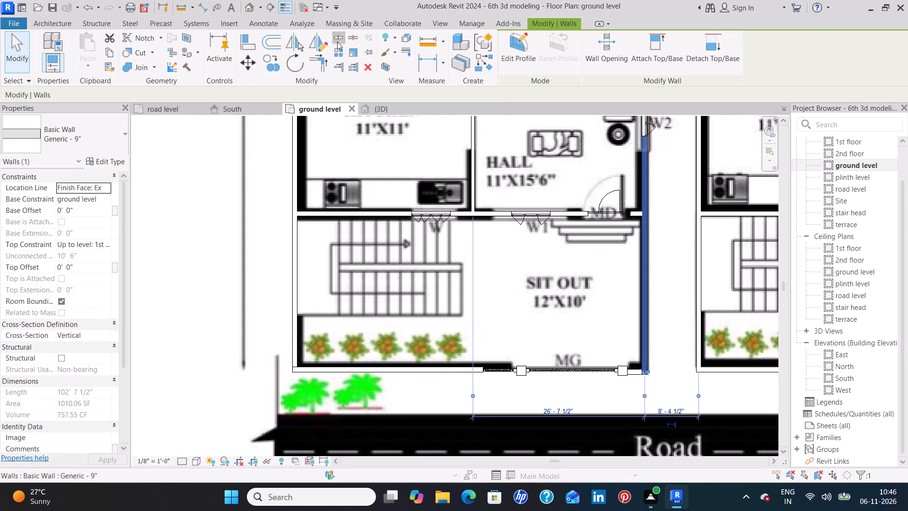
scroll(644, 215, up, 3)
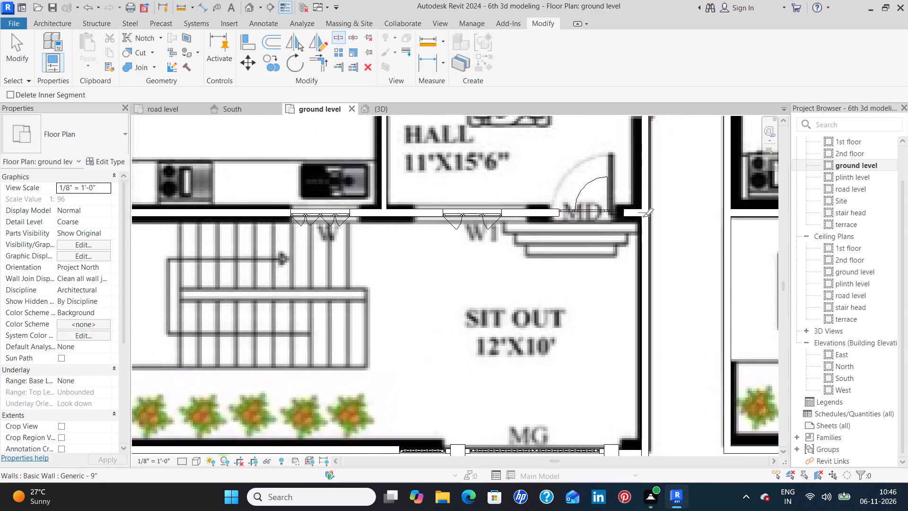
scroll(643, 217, up, 2)
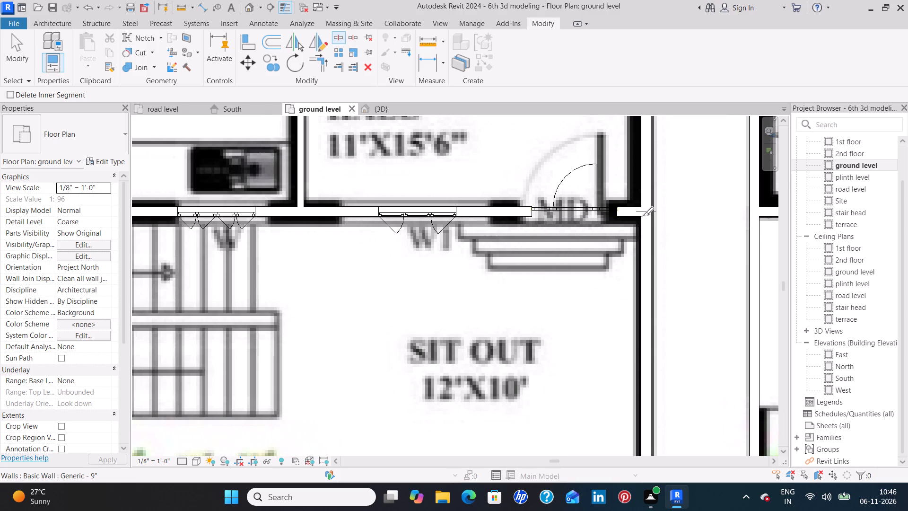
scroll(643, 218, up, 9)
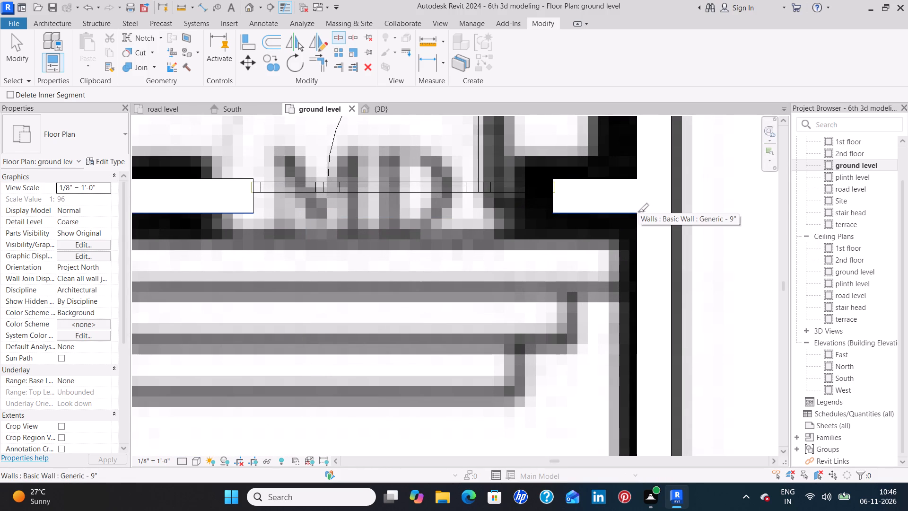
click(638, 212)
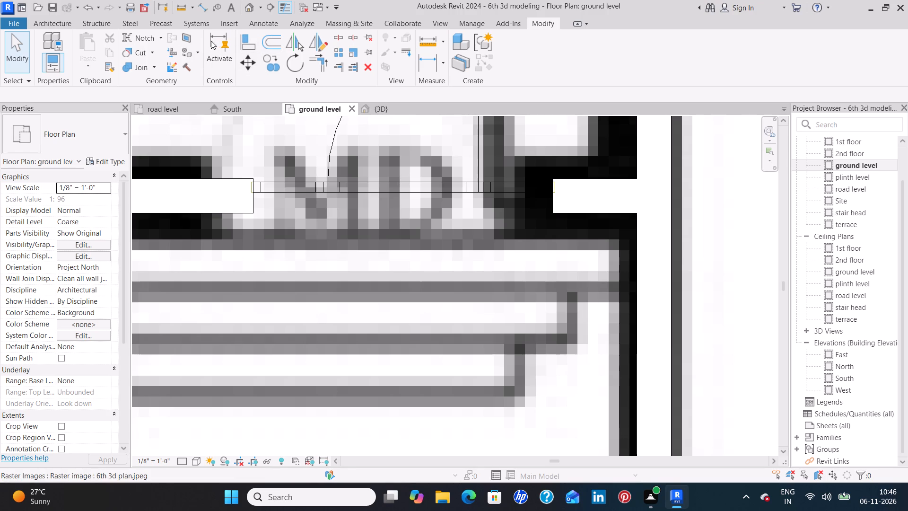
drag(338, 36, 345, 42)
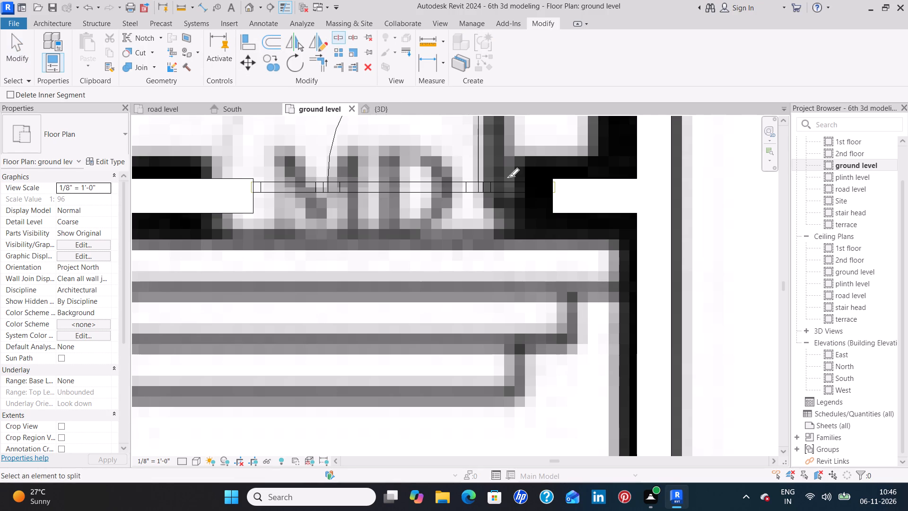
click(651, 215)
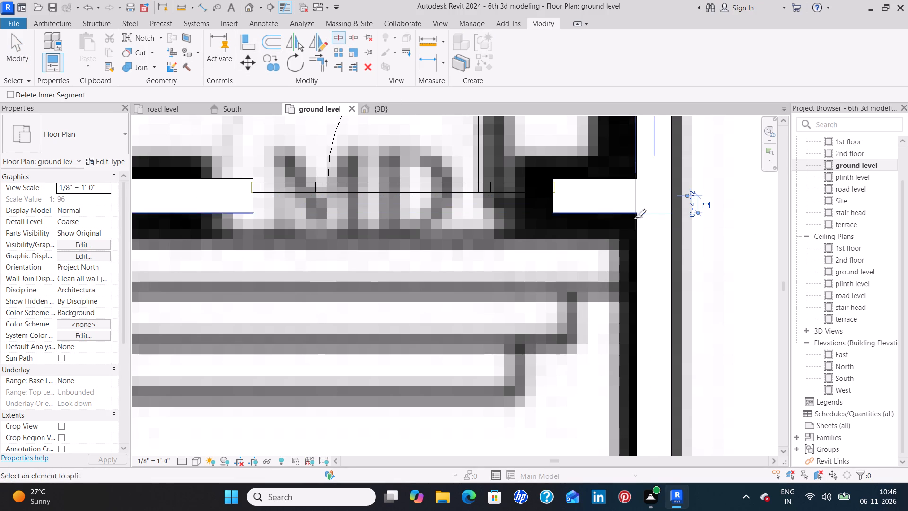
scroll(546, 265, down, 3)
scroll(462, 262, down, 4)
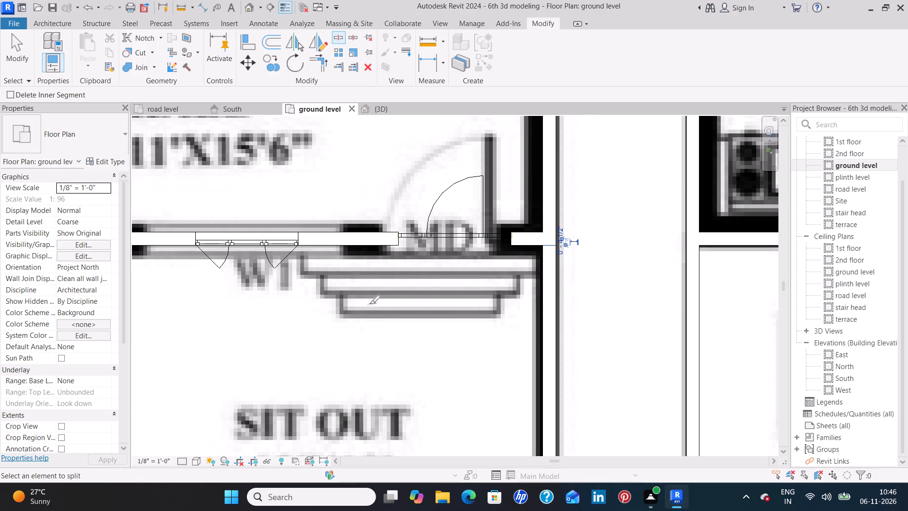
key(Escape)
key(Escape)
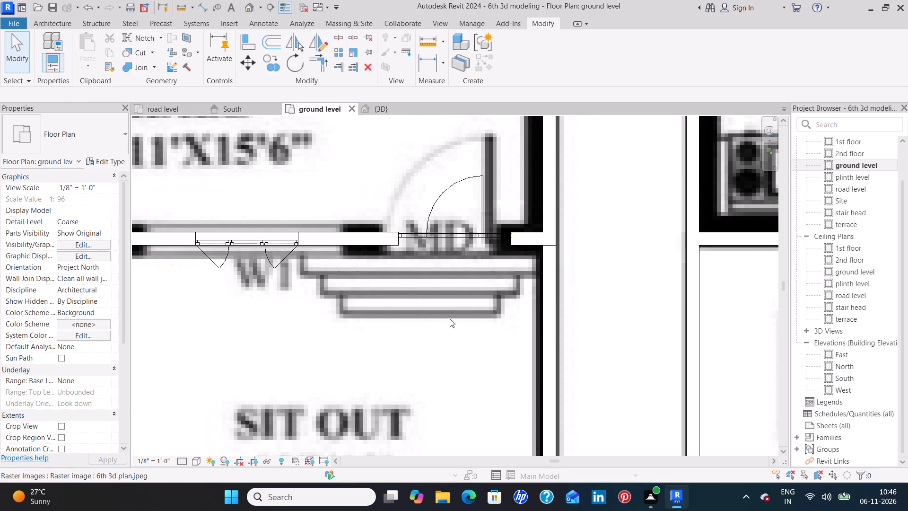
Set the west and east side walls of the sit-out and staircase area to an unconnected top constraint with a height of 5'.
scroll(483, 317, down, 4)
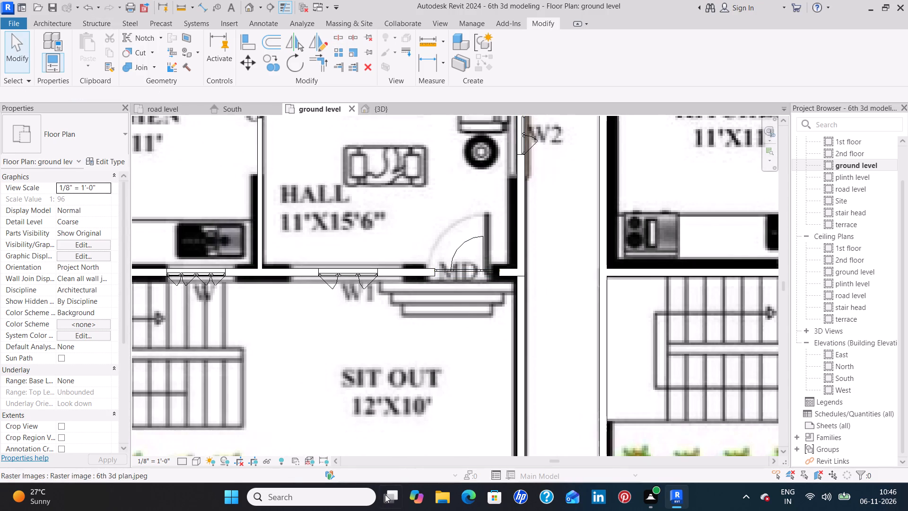
scroll(398, 396, down, 3)
middle_drag(389, 409, 453, 356)
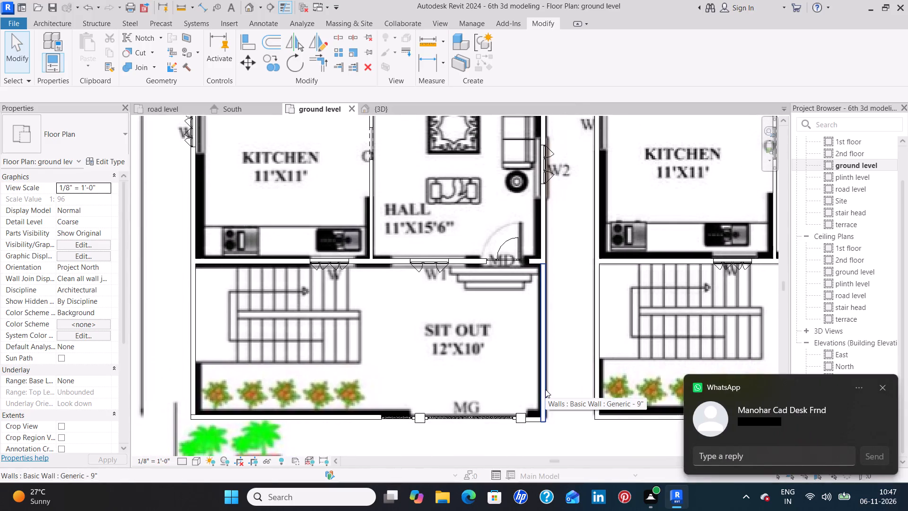
click(545, 389)
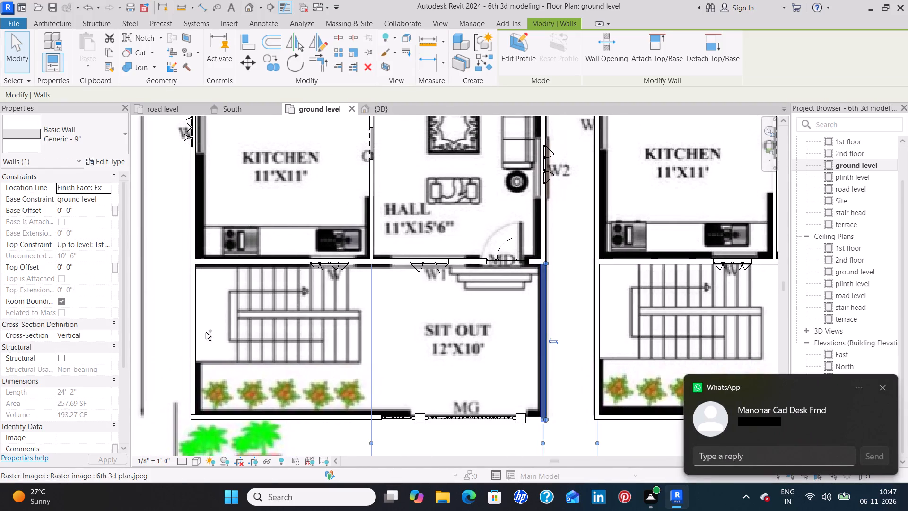
ctrl+click(193, 333)
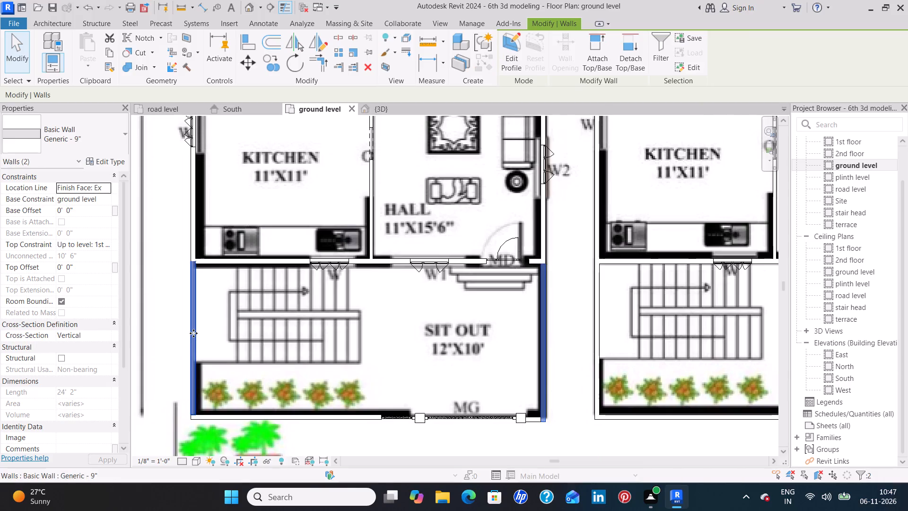
click(109, 247)
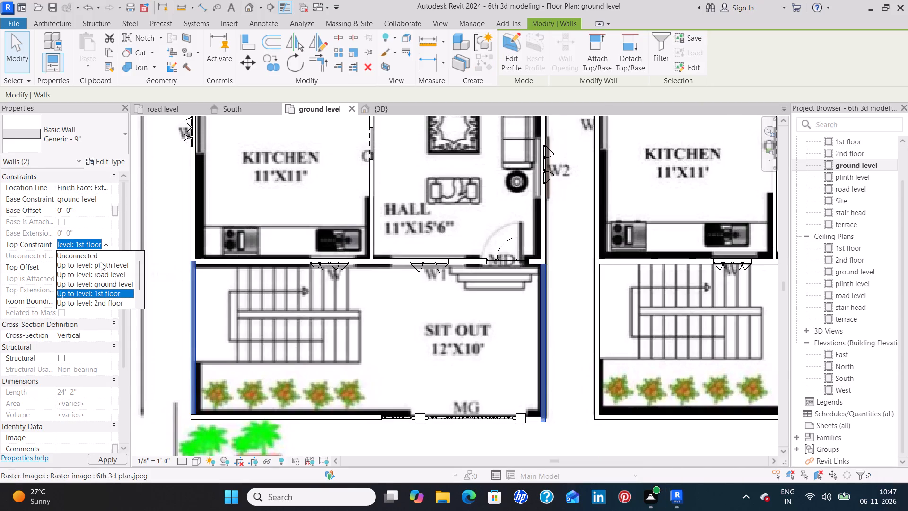
click(103, 256)
click(96, 256)
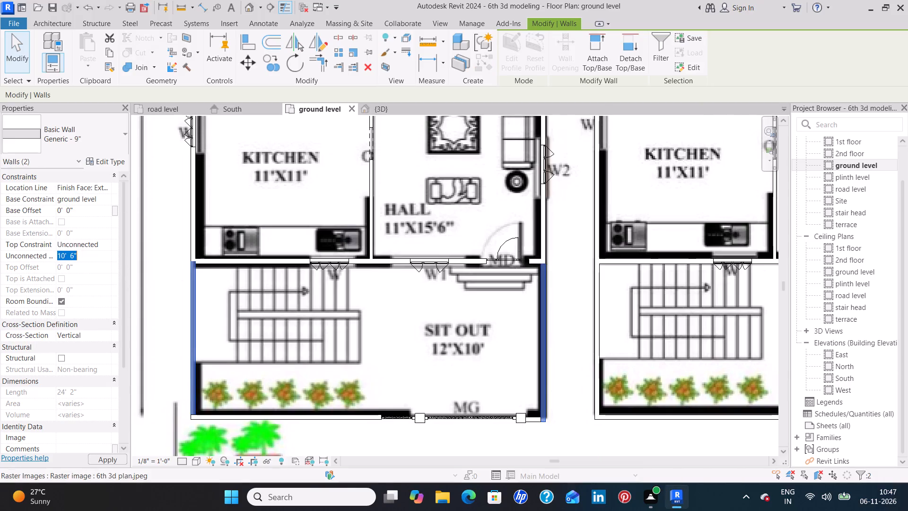
key(BackSpace)
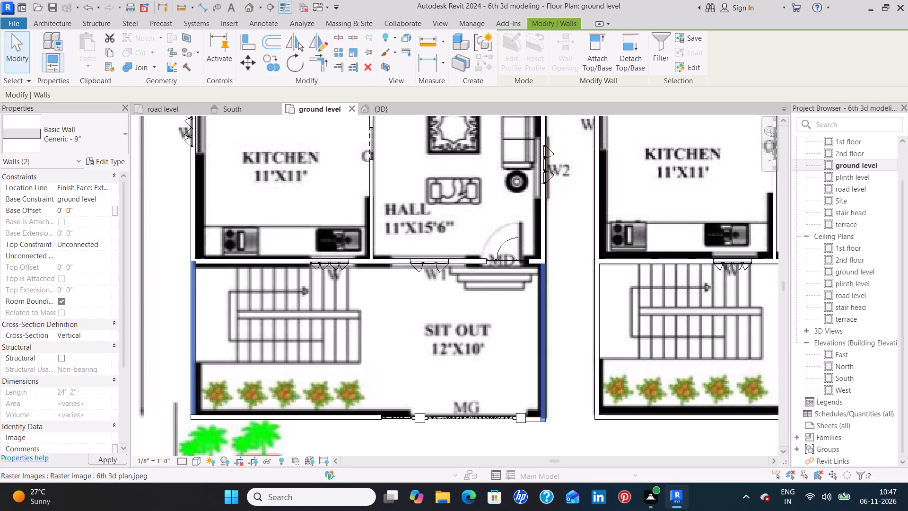
text(5')
key(Return)
click(103, 462)
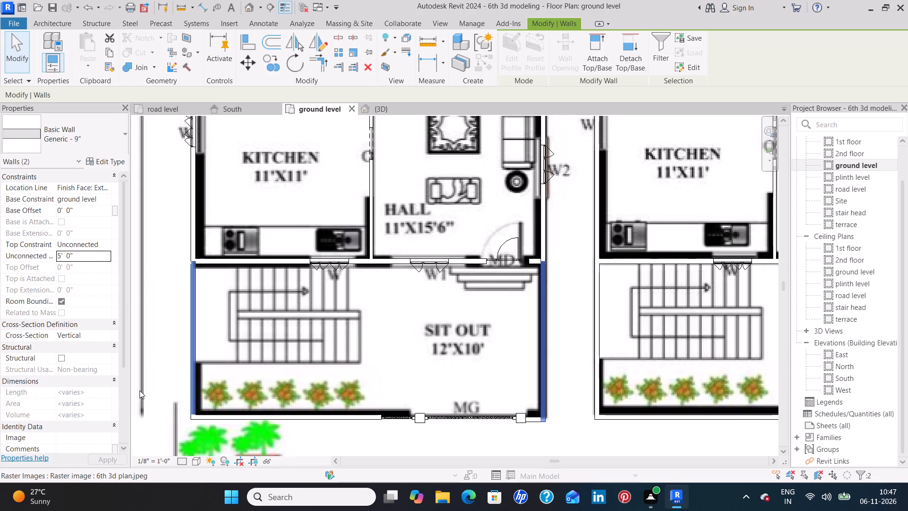
click(153, 345)
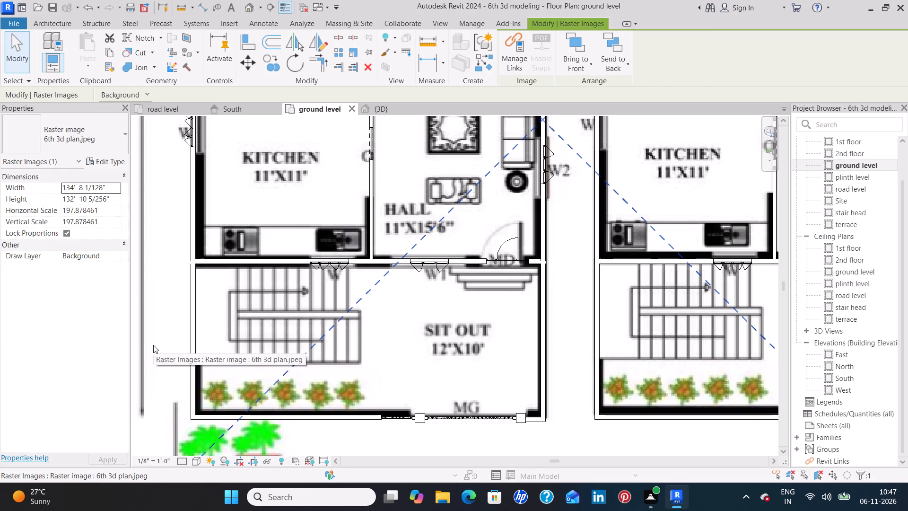
key(Escape)
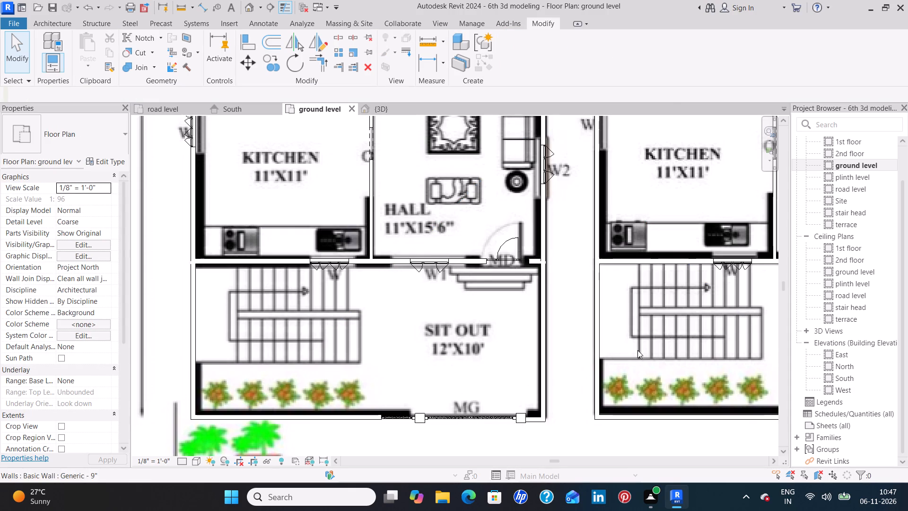
Split the balcony plan's west exterior wall at the south face of the kitchen wall, beside the staircase.
scroll(637, 350, down, 2)
middle_drag(668, 367, 501, 358)
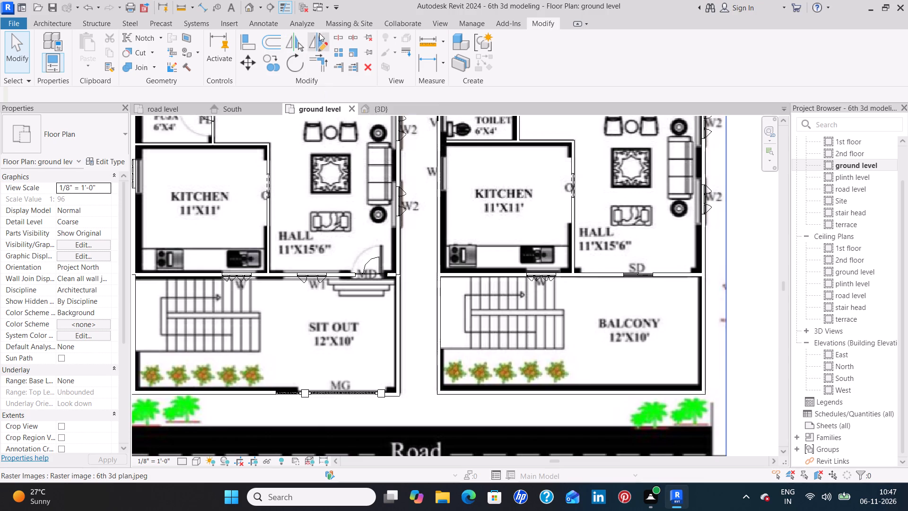
click(340, 34)
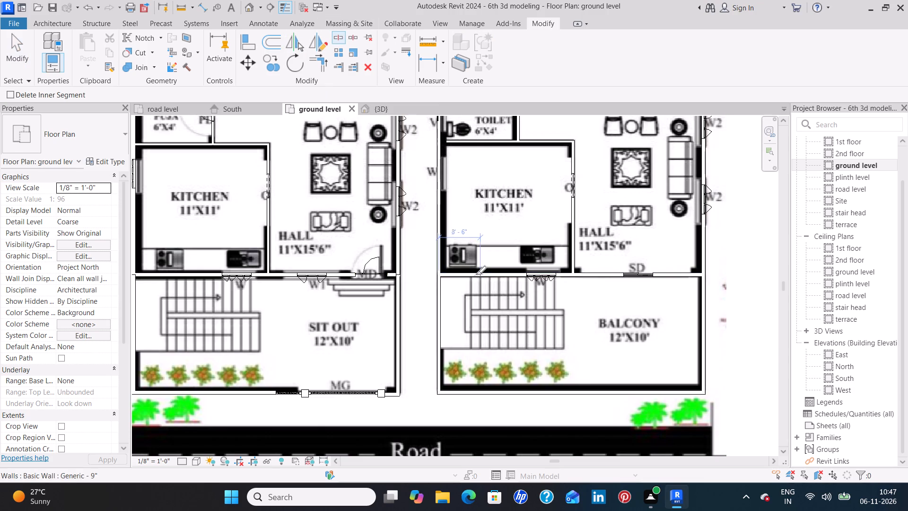
scroll(470, 275, up, 8)
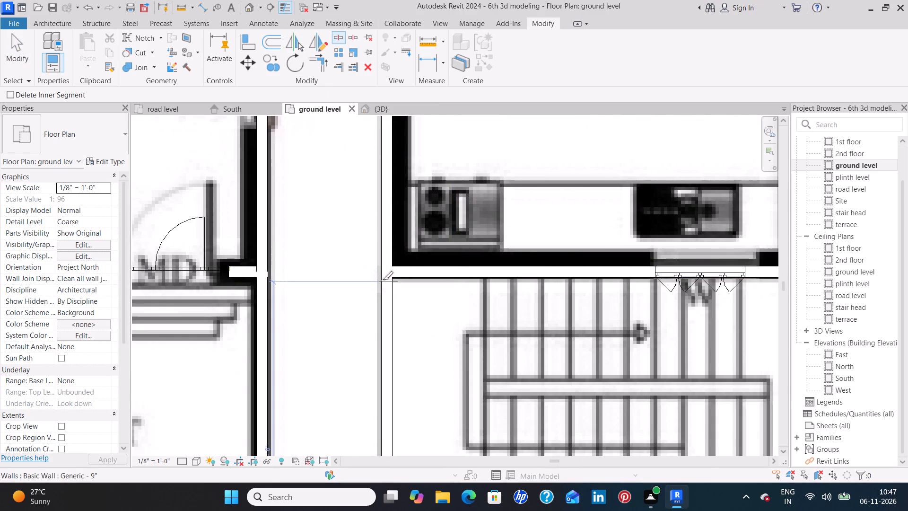
scroll(384, 280, up, 8)
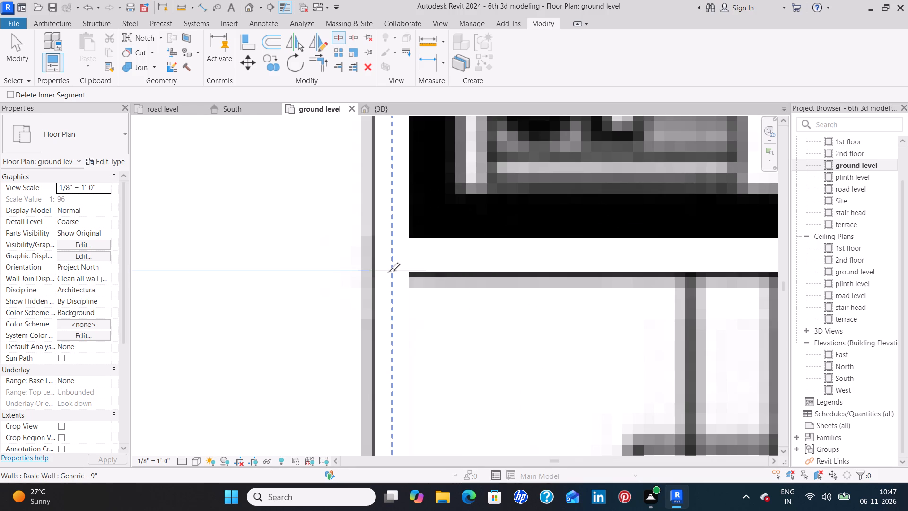
scroll(389, 271, up, 4)
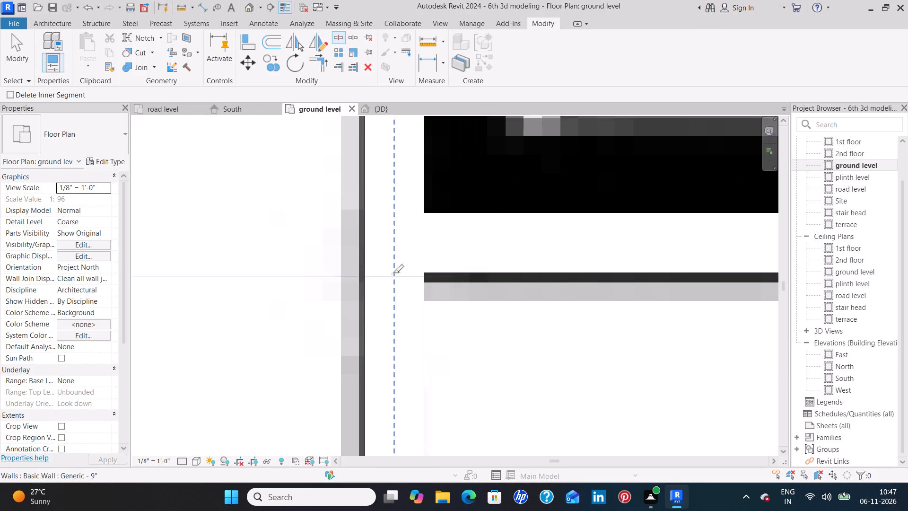
click(393, 273)
scroll(415, 299, down, 4)
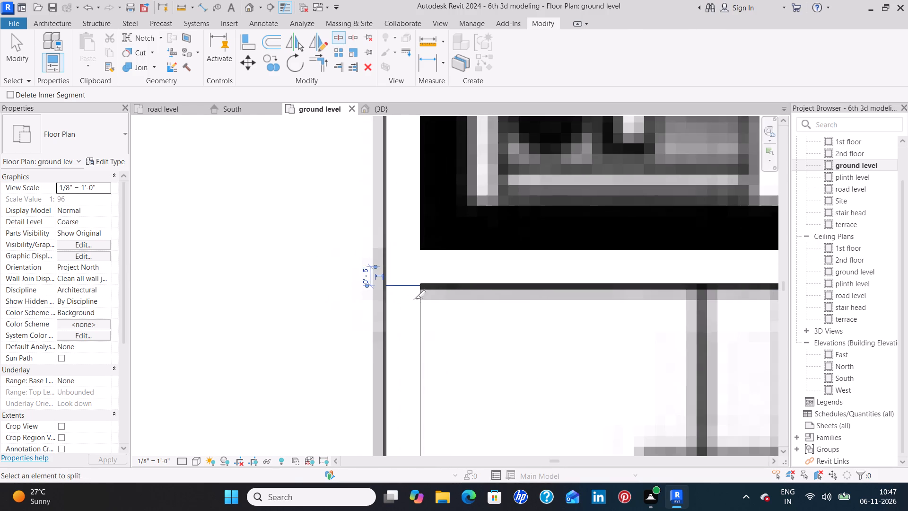
scroll(415, 299, down, 13)
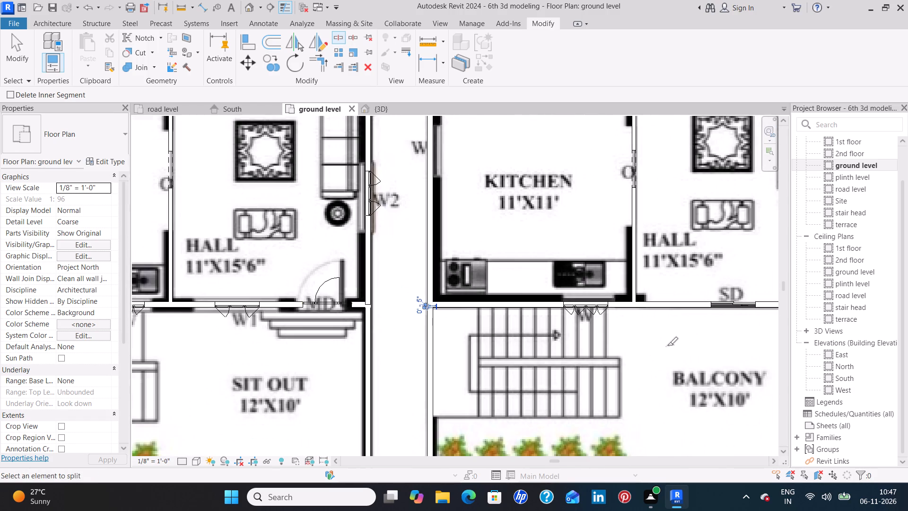
Split the balcony plan's east exterior wall at the south face of the wall between hall and balcony.
middle_drag(660, 351, 346, 326)
scroll(521, 273, up, 3)
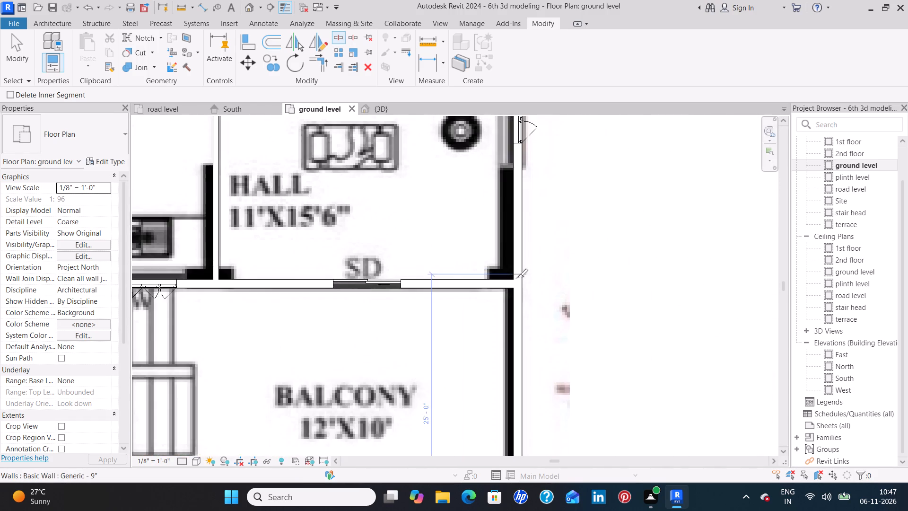
scroll(516, 279, up, 6)
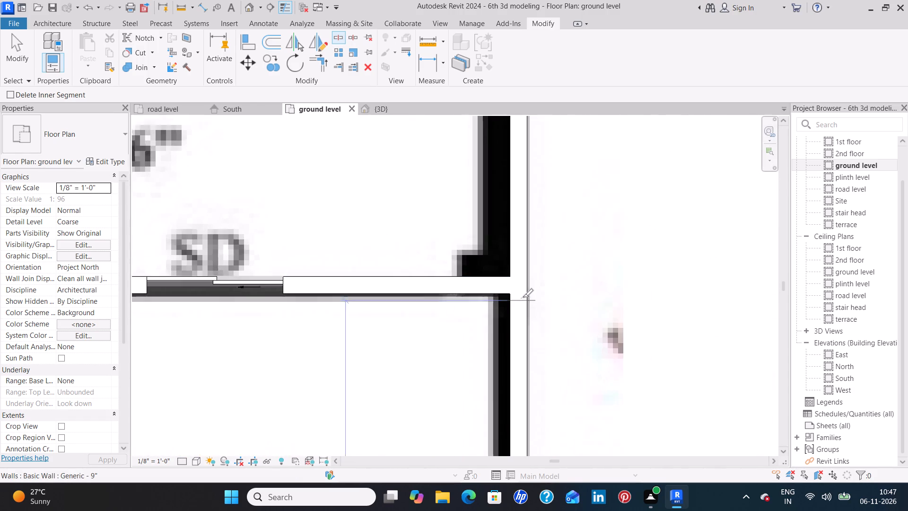
scroll(523, 297, up, 2)
click(519, 294)
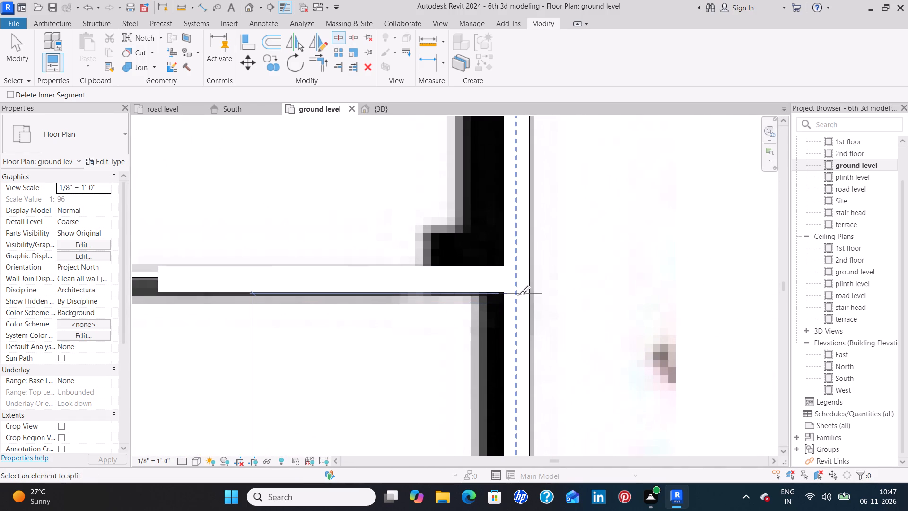
scroll(444, 330, down, 9)
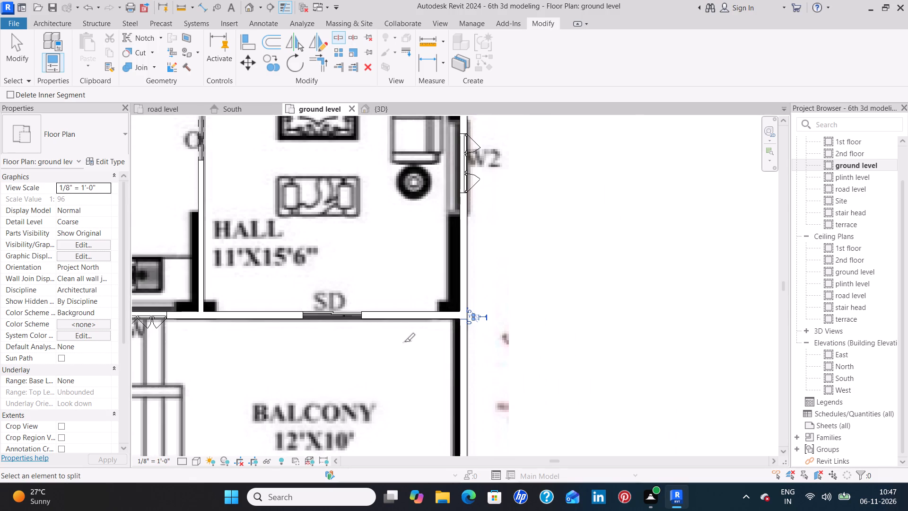
key(Escape)
key(Escape)
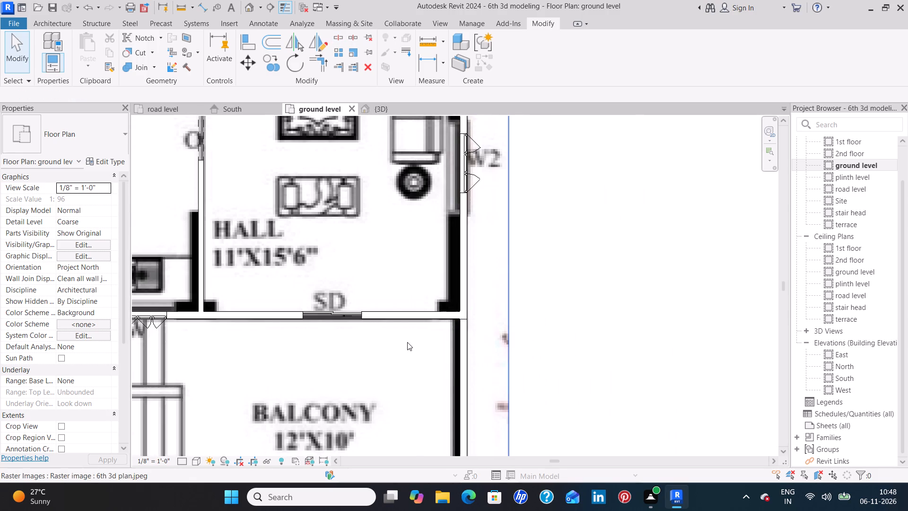
Set the top constraint of the east, south and west walls around the balcony and staircase area to Unconnected.
scroll(401, 358, down, 5)
middle_drag(378, 374, 502, 317)
click(557, 341)
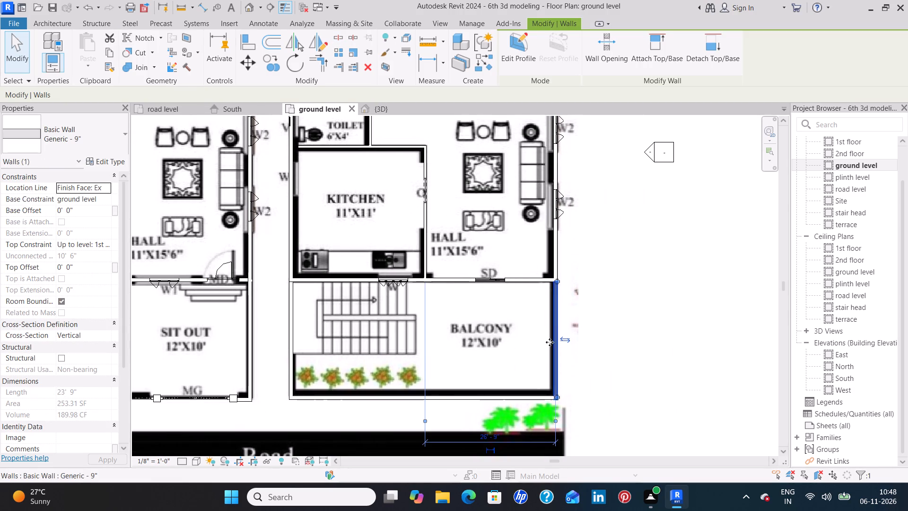
ctrl+click(452, 396)
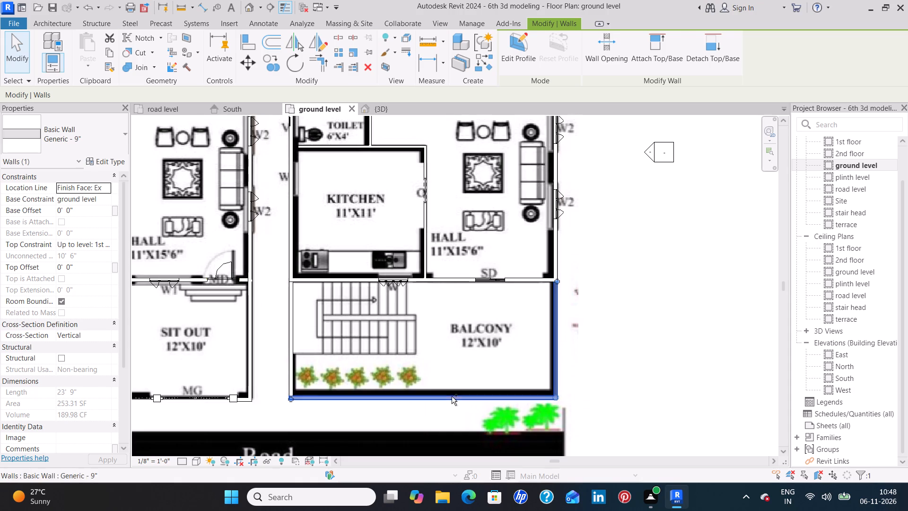
ctrl+click(292, 335)
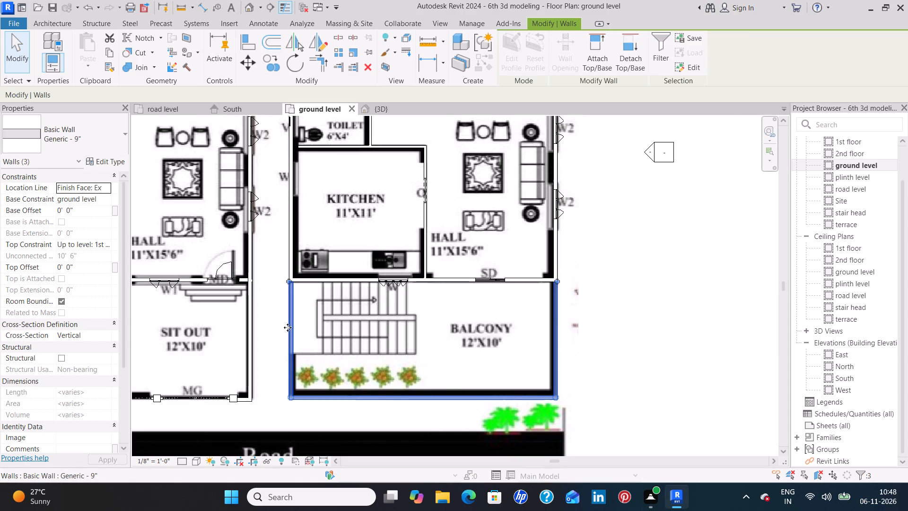
click(107, 248)
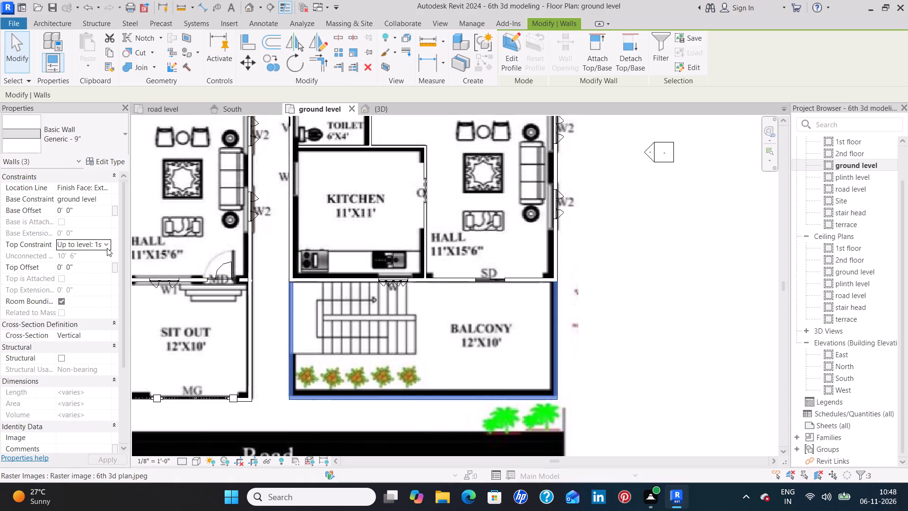
click(104, 255)
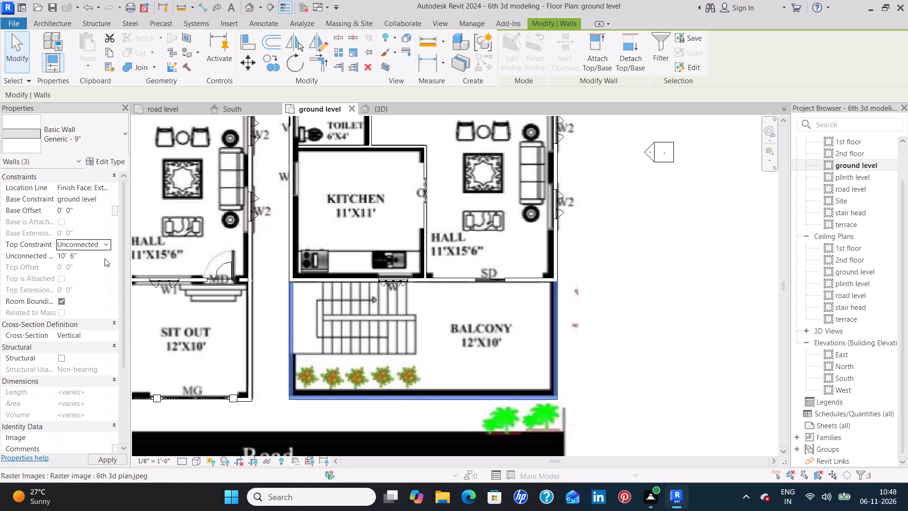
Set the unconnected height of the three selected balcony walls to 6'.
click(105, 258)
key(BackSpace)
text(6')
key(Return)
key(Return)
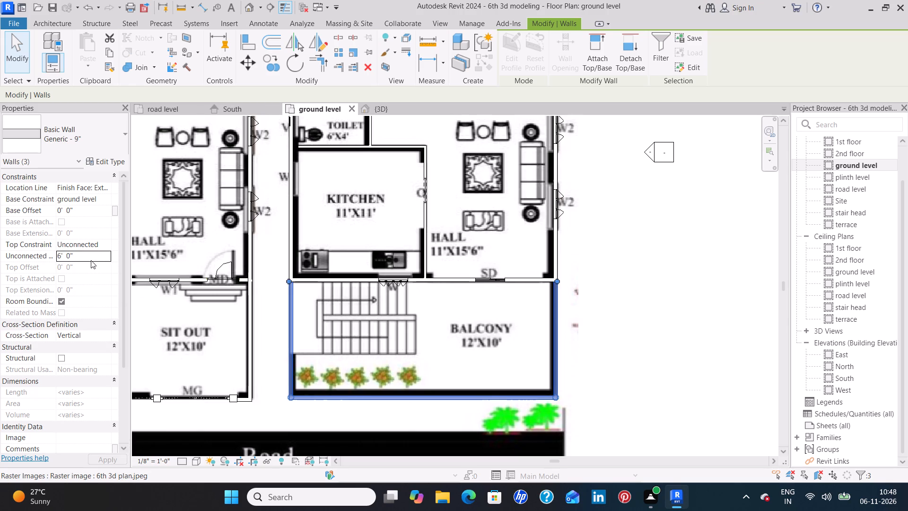
Set the unconnected height of the three selected balcony walls to 5'.
click(91, 260)
key(BackSpace)
text(5')
key(Return)
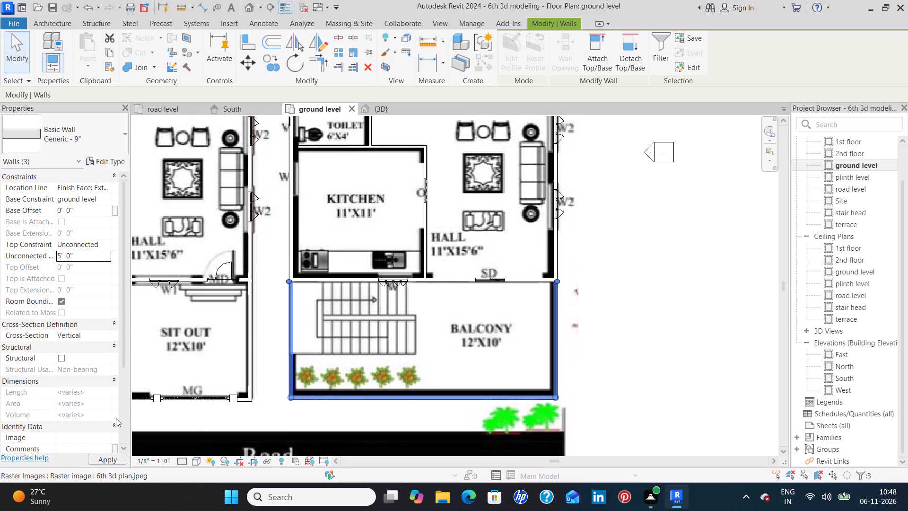
click(100, 462)
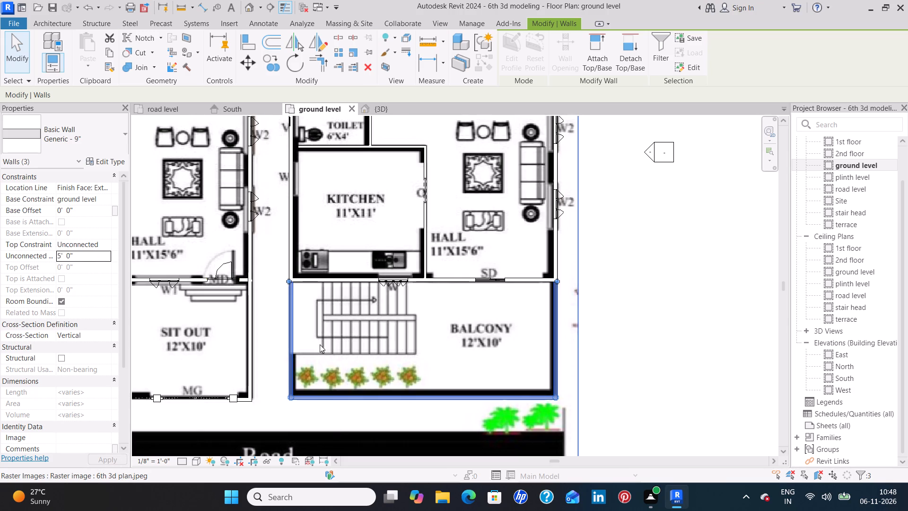
Examine the low walls around the sit-out and balcony, the main gate and both floor layouts in the 3D view.
click(390, 104)
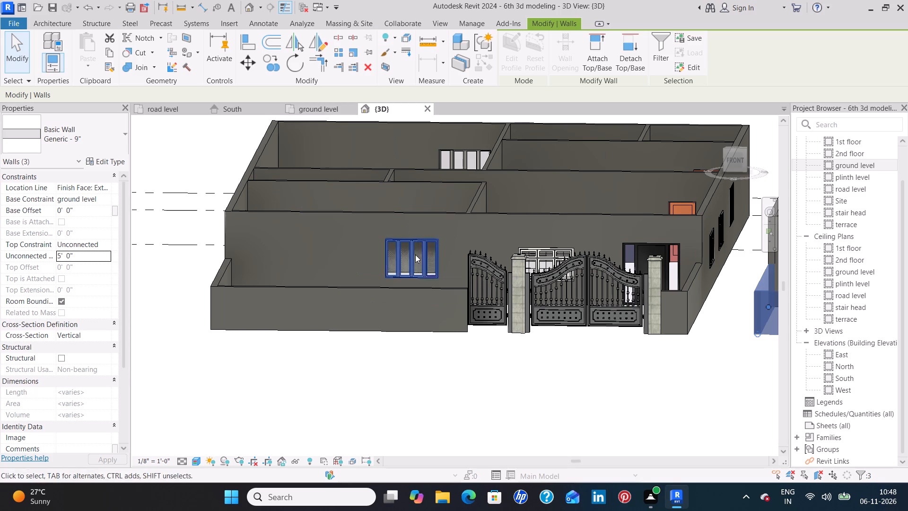
click(630, 365)
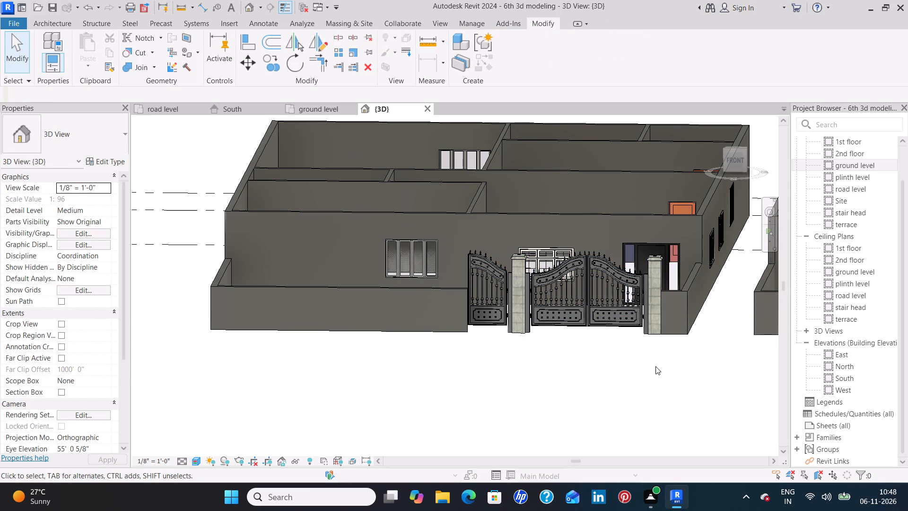
shift+middle_drag(657, 367, 583, 385)
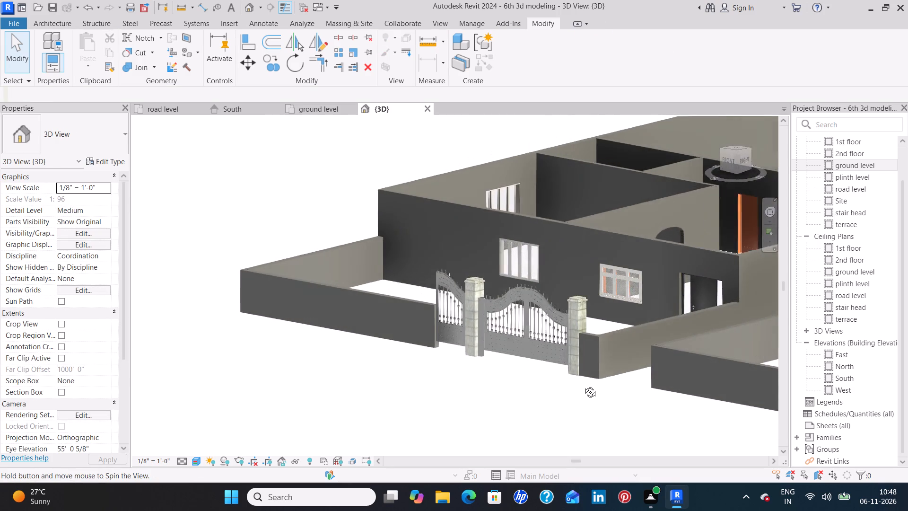
shift+middle_drag(583, 385, 576, 393)
scroll(576, 393, down, 4)
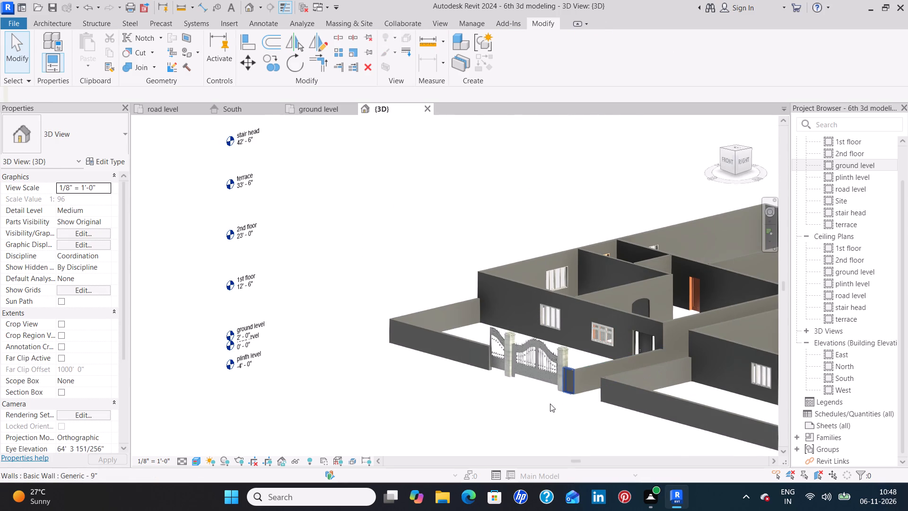
shift+middle_drag(550, 404, 593, 377)
scroll(592, 379, down, 2)
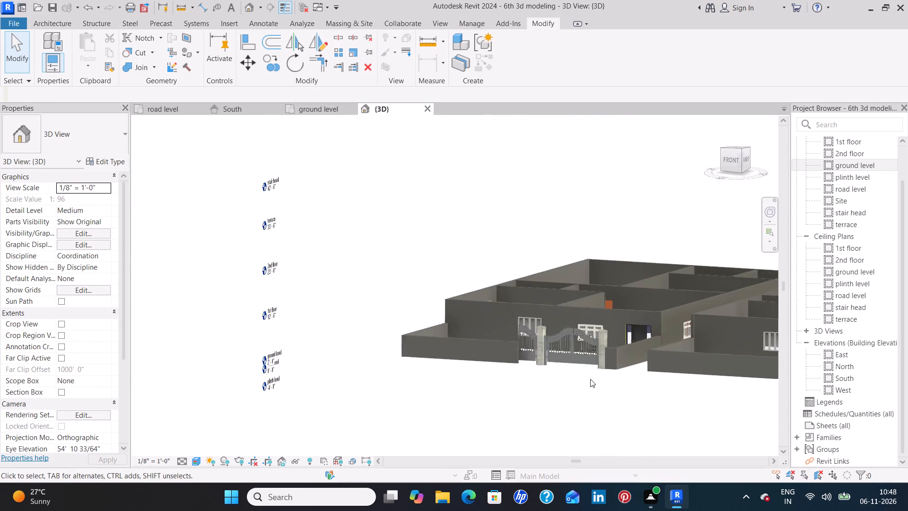
scroll(590, 379, down, 4)
shift+middle_drag(619, 391, 602, 361)
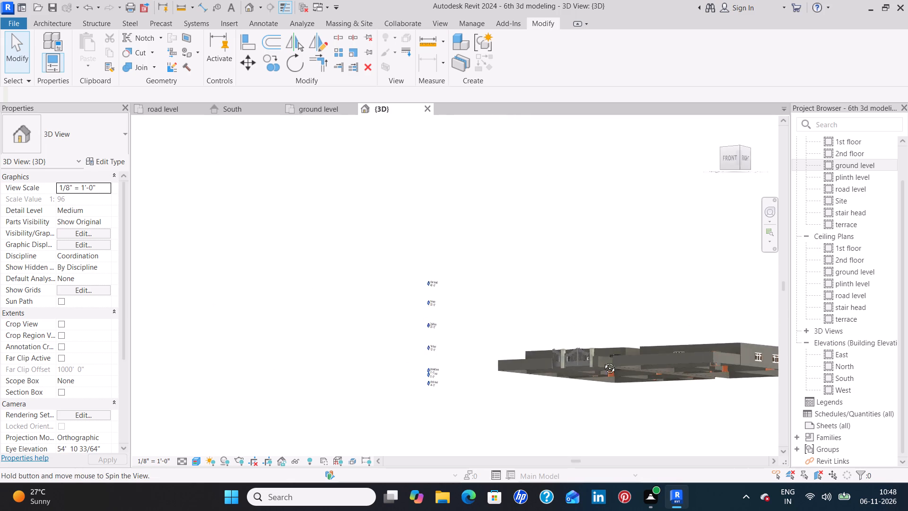
shift+middle_drag(602, 361, 685, 332)
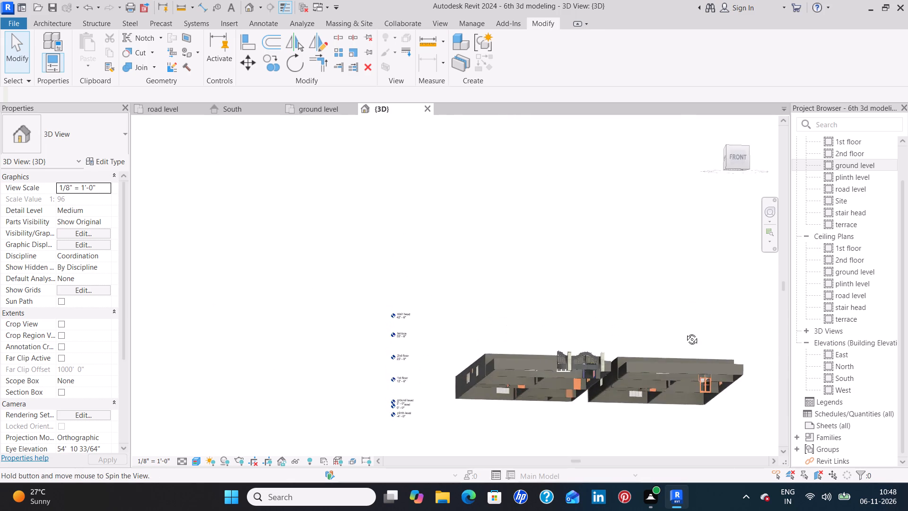
shift+middle_drag(685, 332, 683, 325)
shift+middle_drag(682, 323, 678, 328)
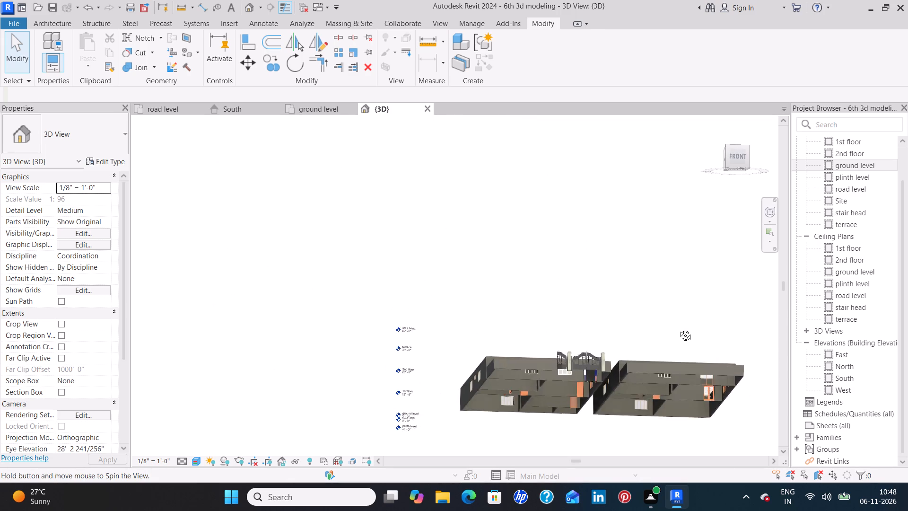
shift+middle_drag(678, 328, 675, 419)
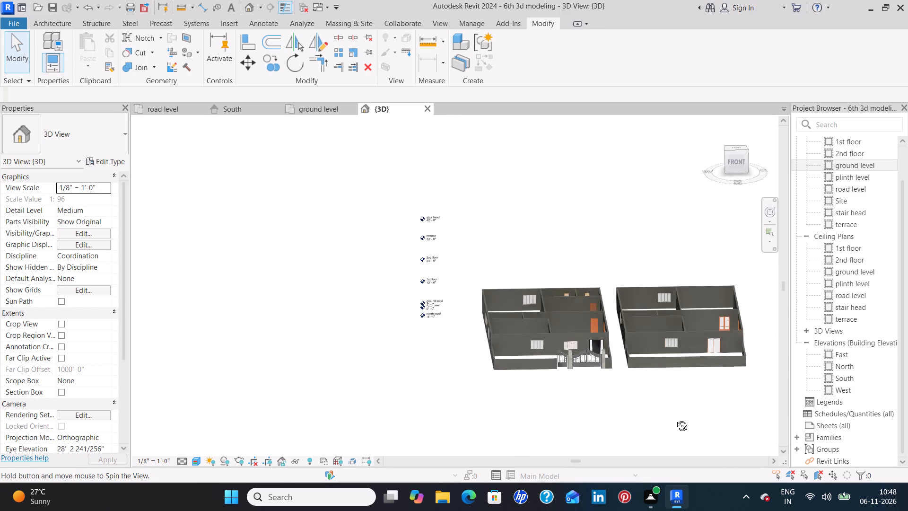
shift+middle_drag(675, 419, 692, 418)
scroll(689, 397, down, 3)
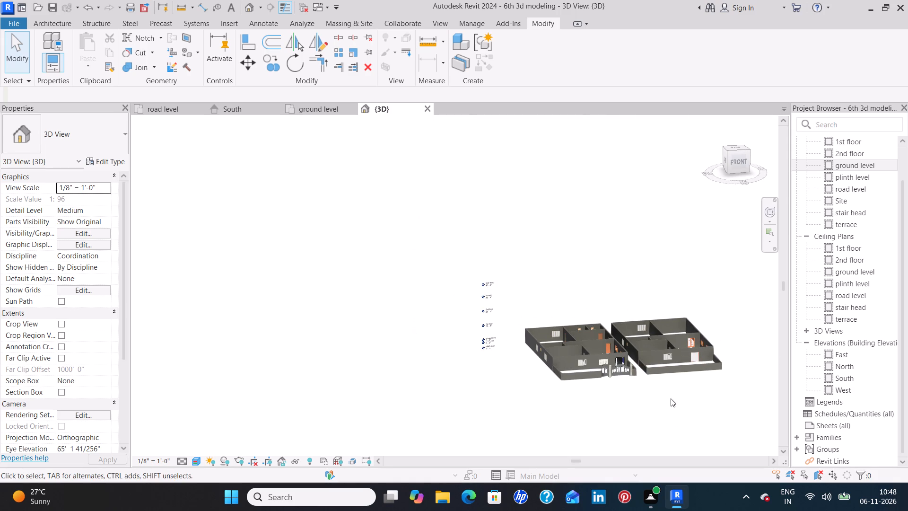
shift+middle_drag(670, 400, 662, 445)
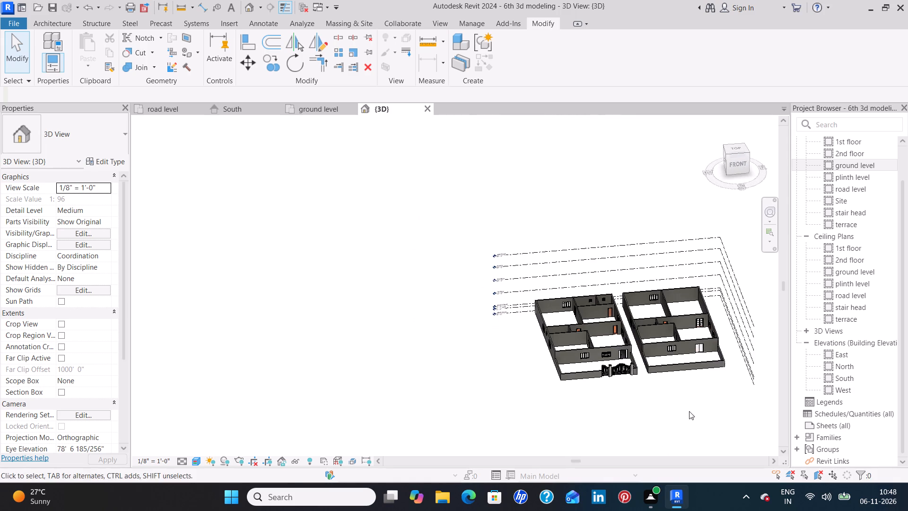
middle_drag(692, 398, 696, 438)
shift+middle_drag(692, 431, 695, 442)
scroll(665, 402, down, 7)
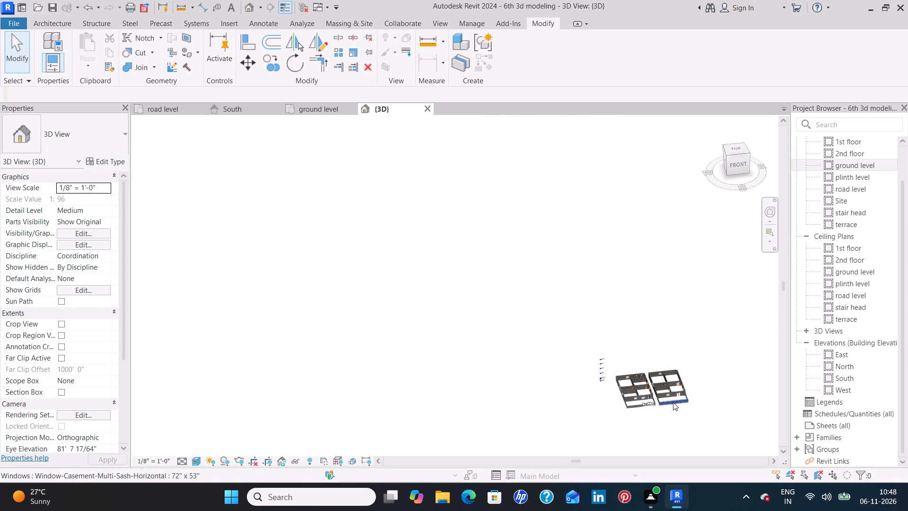
scroll(674, 404, up, 13)
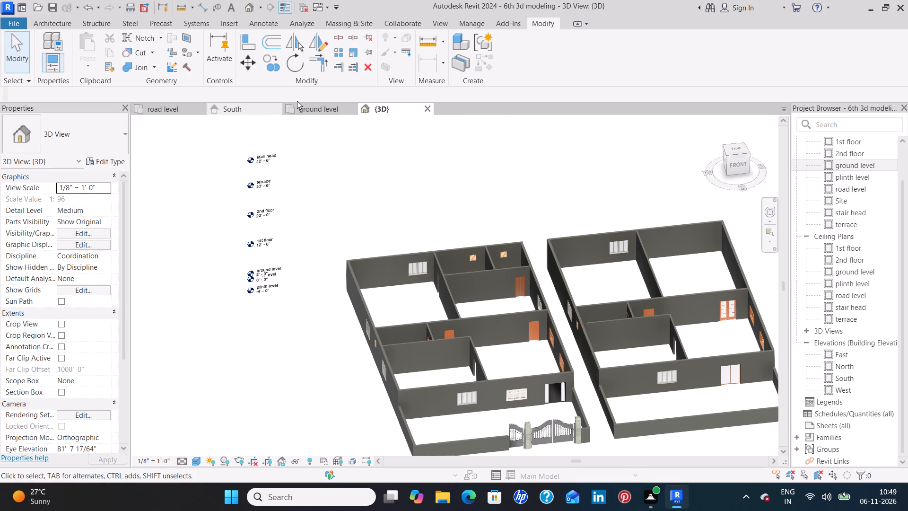
Open the ground level floor plan and examine the kitchen, staircase and sit-out area of the ground-floor layout.
click(306, 108)
scroll(385, 198, down, 5)
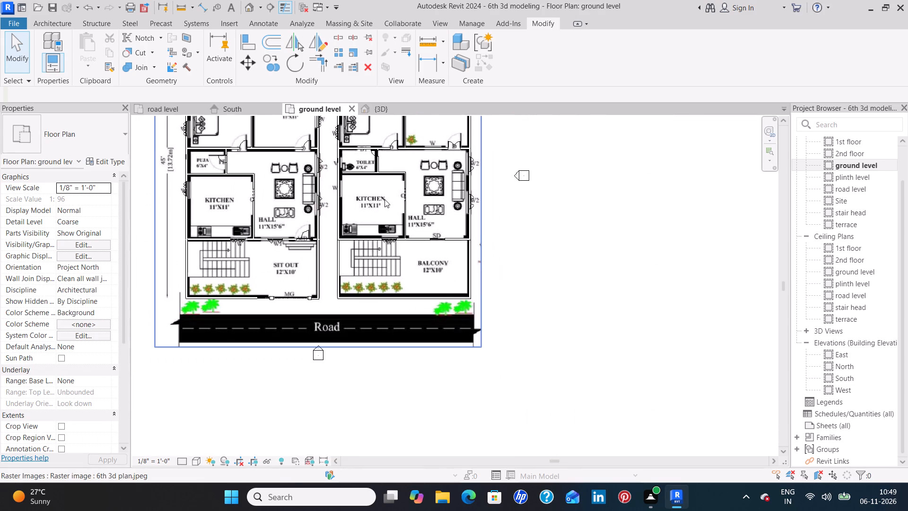
middle_drag(365, 195, 441, 243)
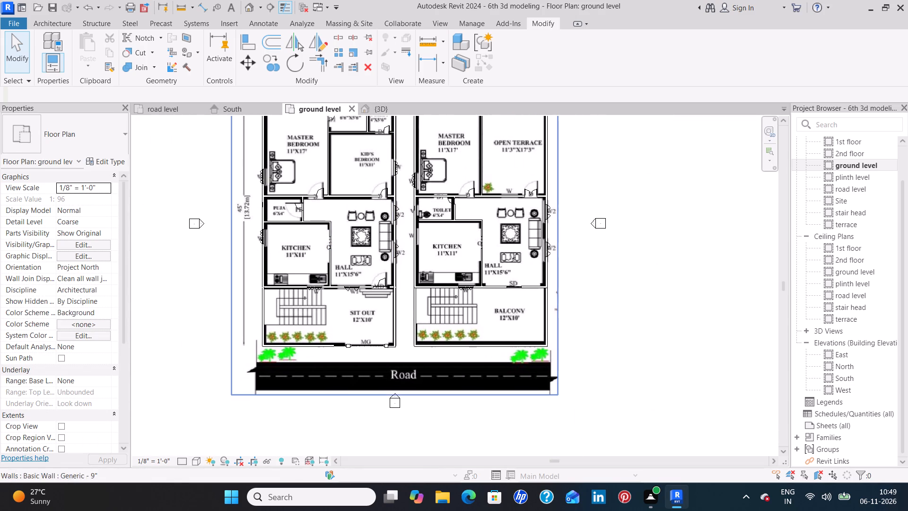
scroll(300, 230, up, 3)
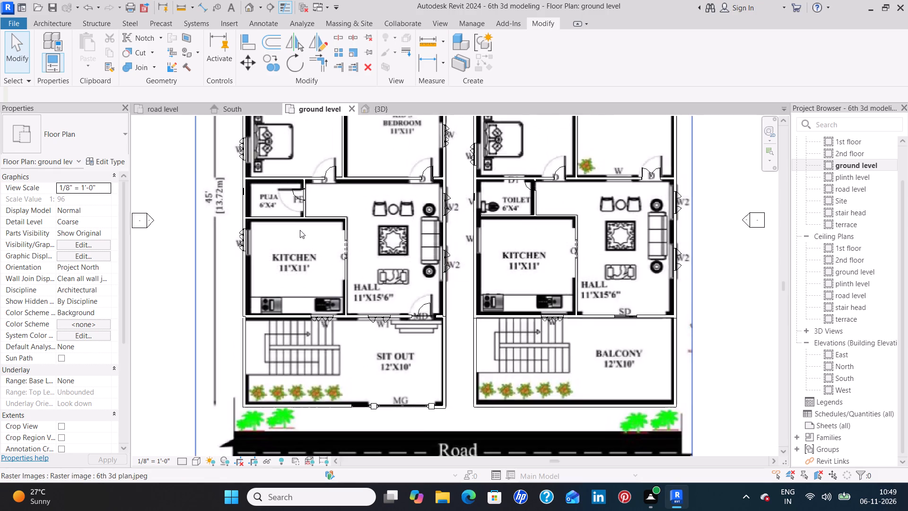
scroll(292, 235, up, 2)
middle_drag(289, 264, 317, 175)
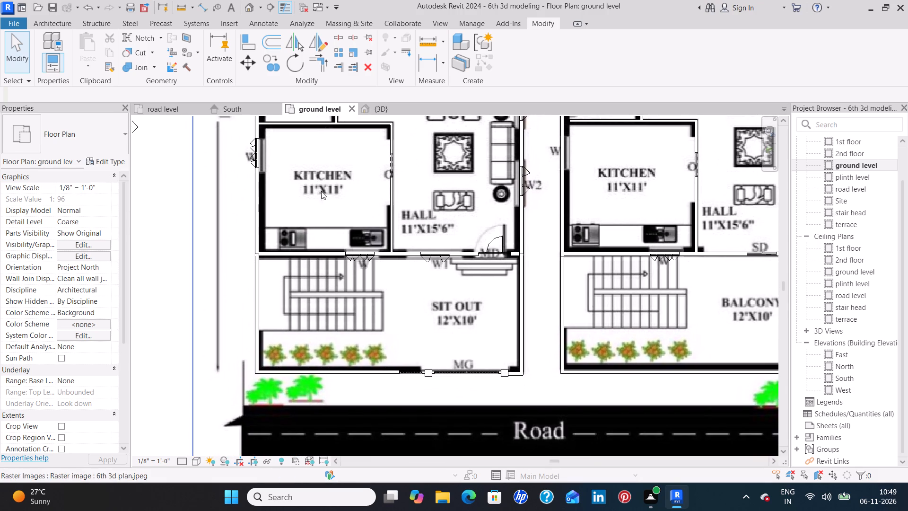
scroll(332, 232, up, 2)
middle_drag(345, 201, 344, 216)
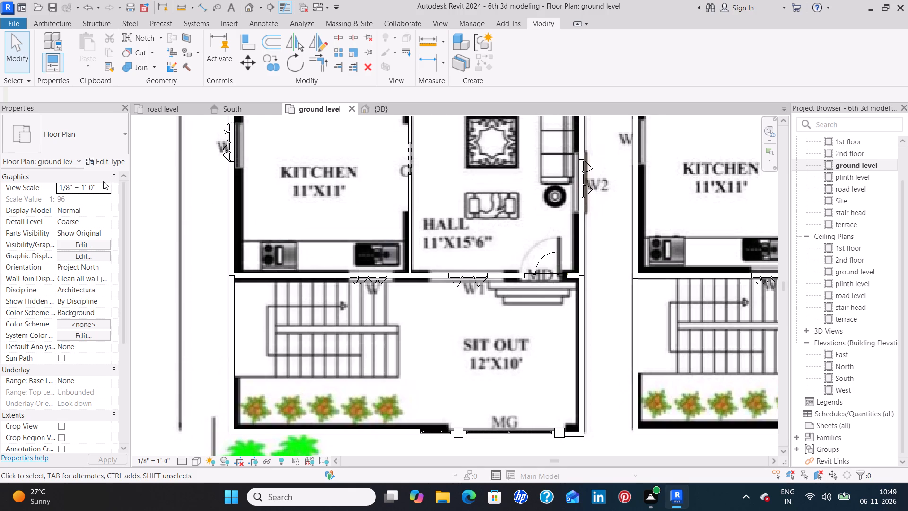
Load the Vanity Cabinet-Double Door & 4 Drawer component family from the US library's Casework, Base Cabinets folder.
click(71, 23)
click(135, 37)
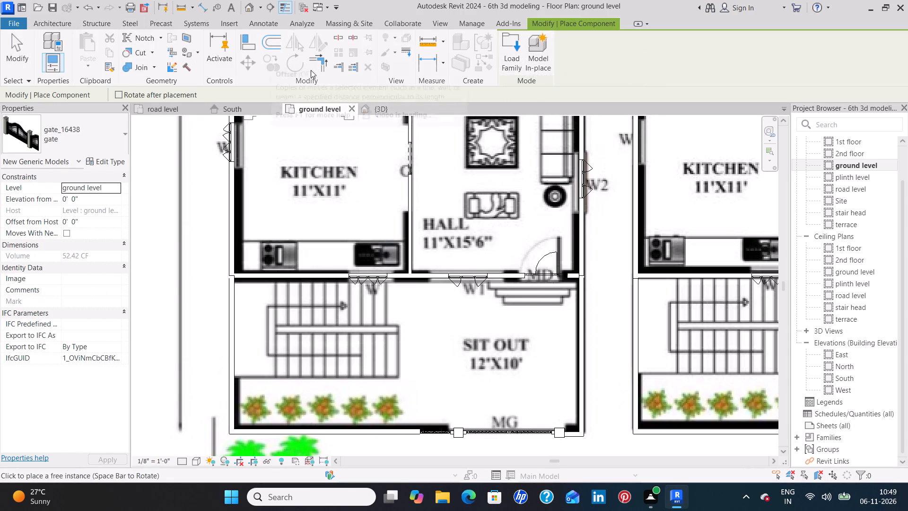
click(511, 61)
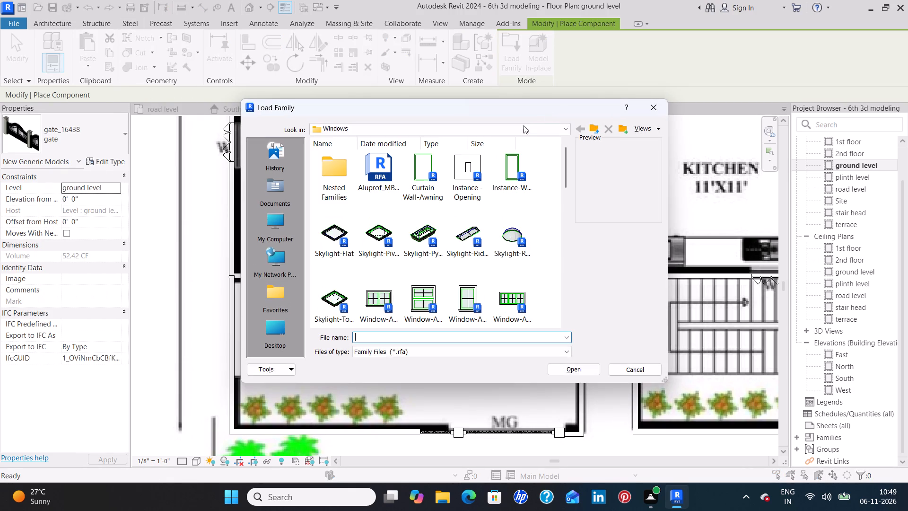
click(523, 128)
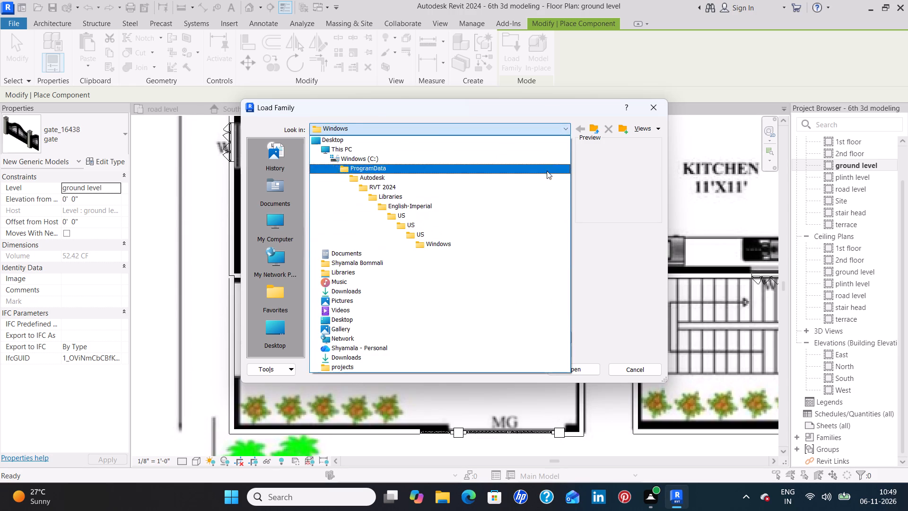
click(567, 130)
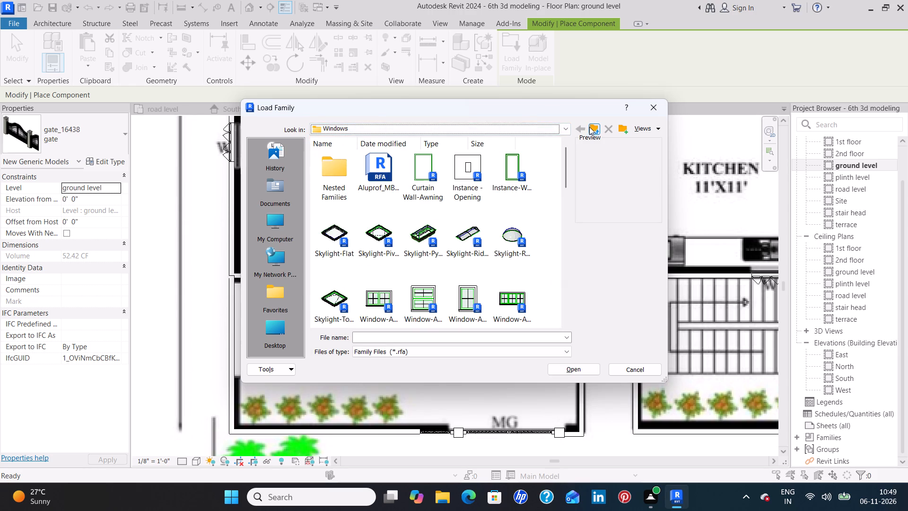
click(592, 127)
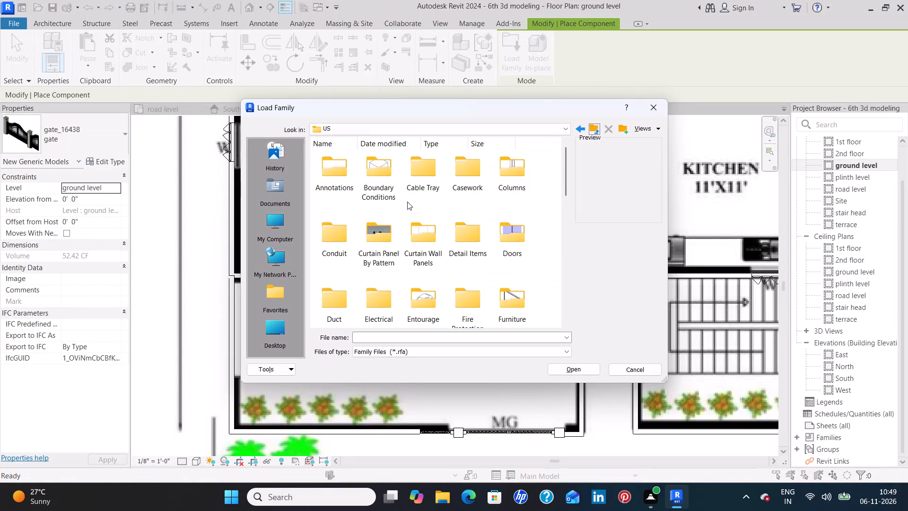
scroll(407, 202, down, 2)
scroll(407, 202, up, 1)
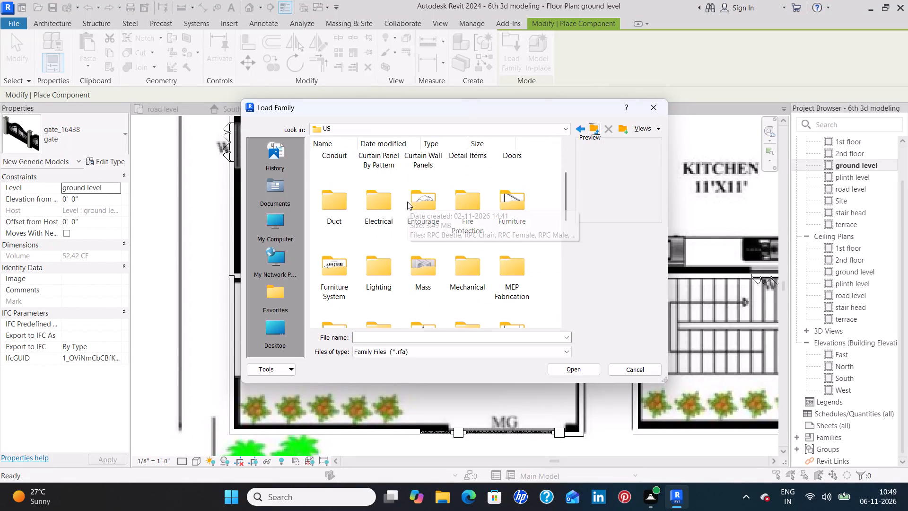
scroll(407, 202, up, 3)
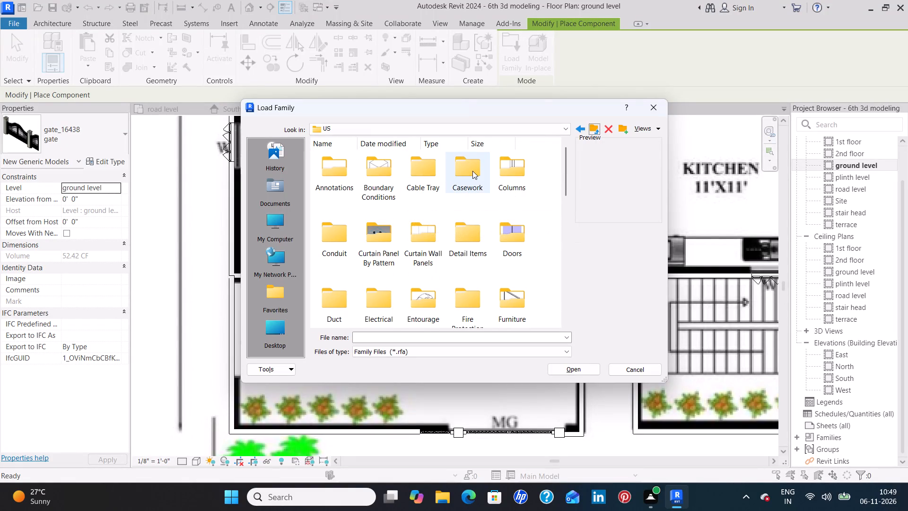
double_click(472, 171)
click(333, 165)
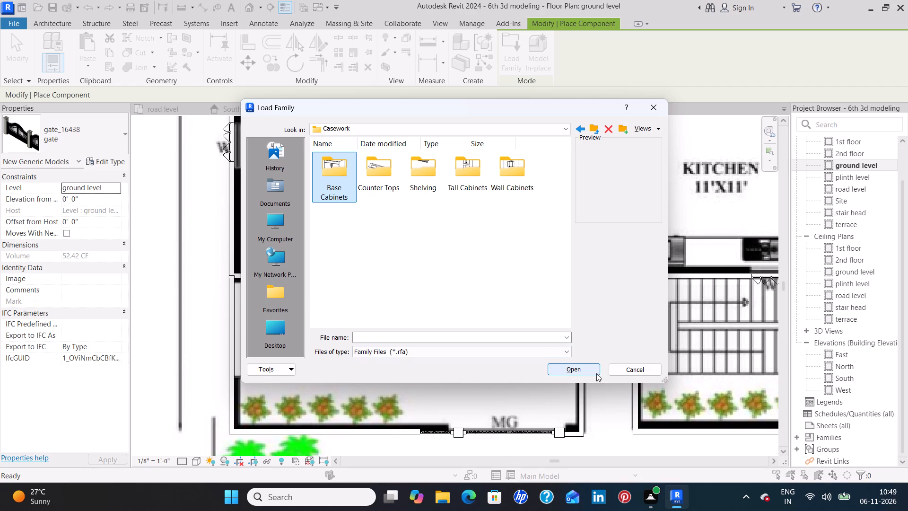
double_click(343, 180)
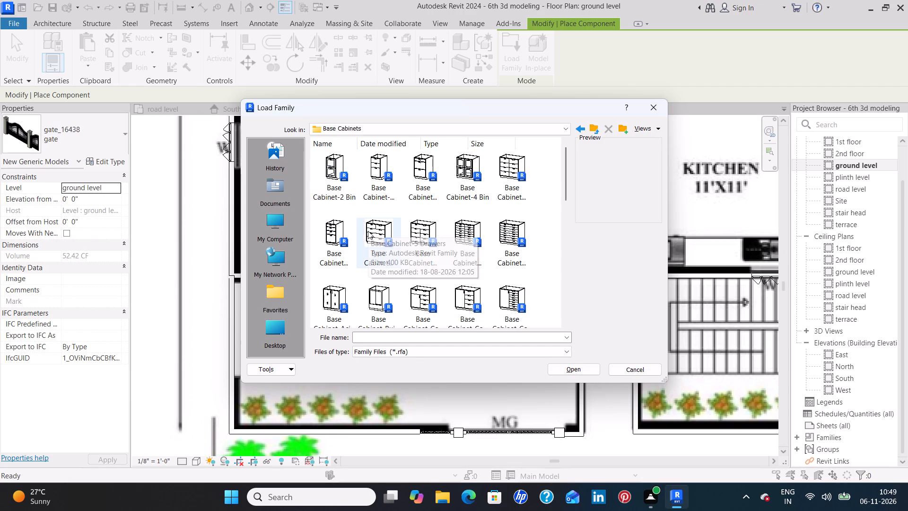
scroll(433, 255, down, 3)
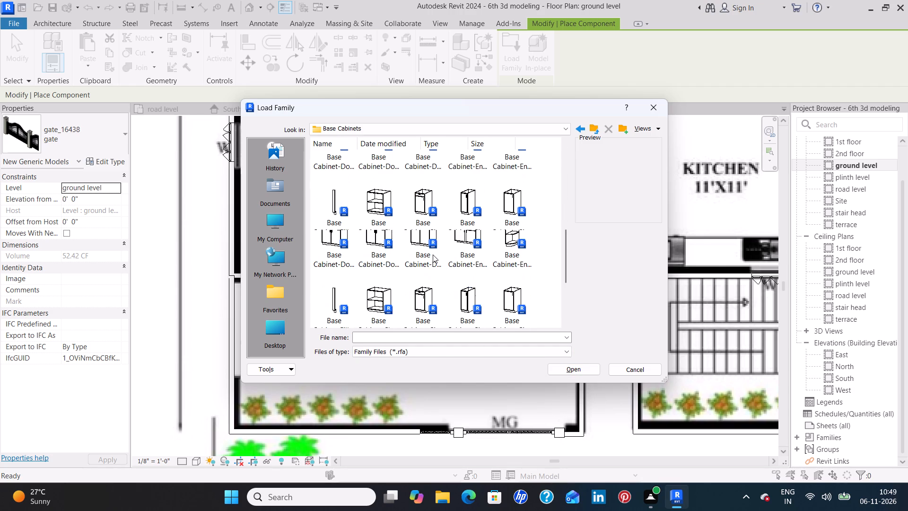
scroll(433, 255, down, 1)
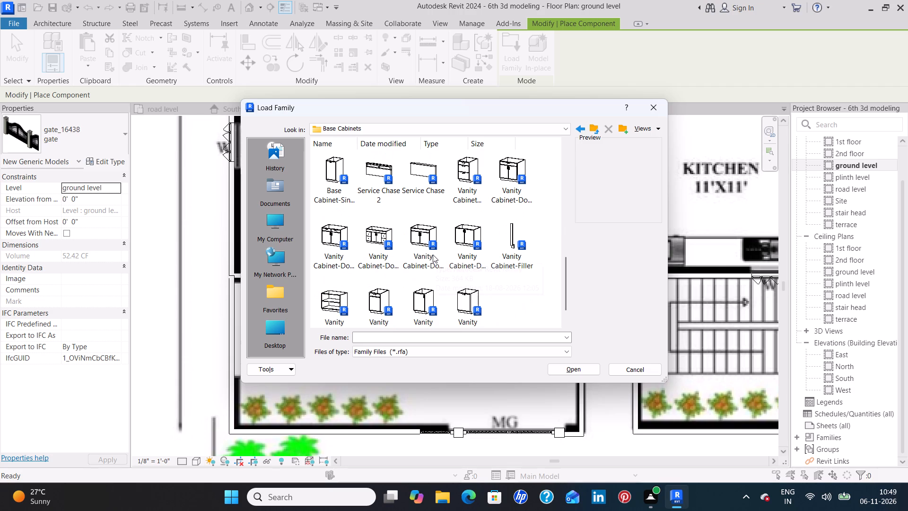
scroll(433, 255, down, 1)
click(374, 204)
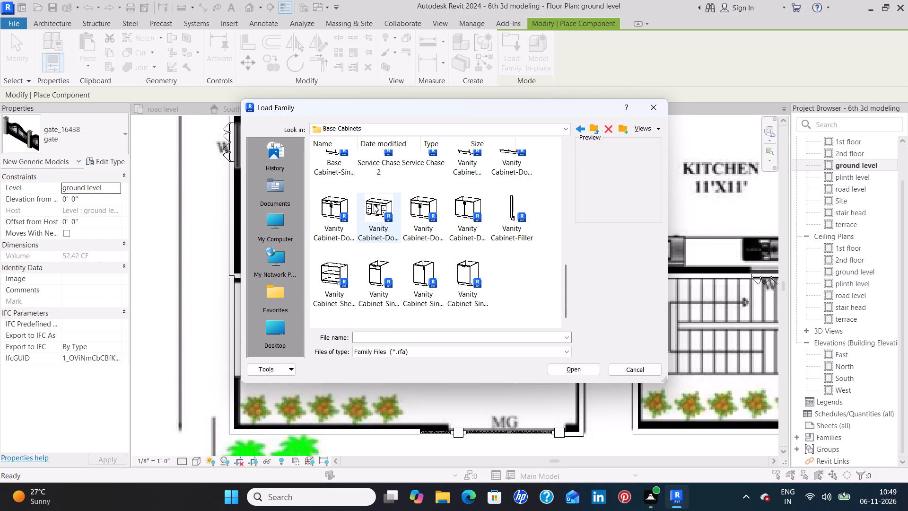
click(564, 370)
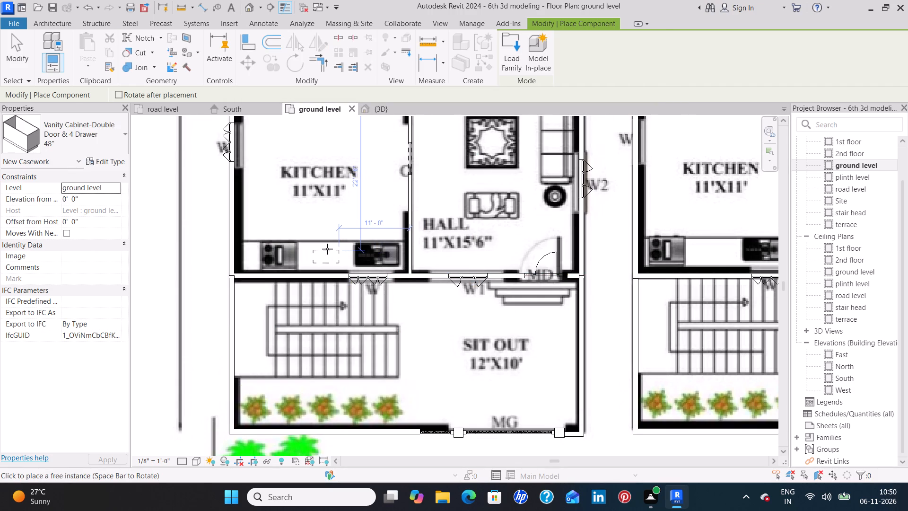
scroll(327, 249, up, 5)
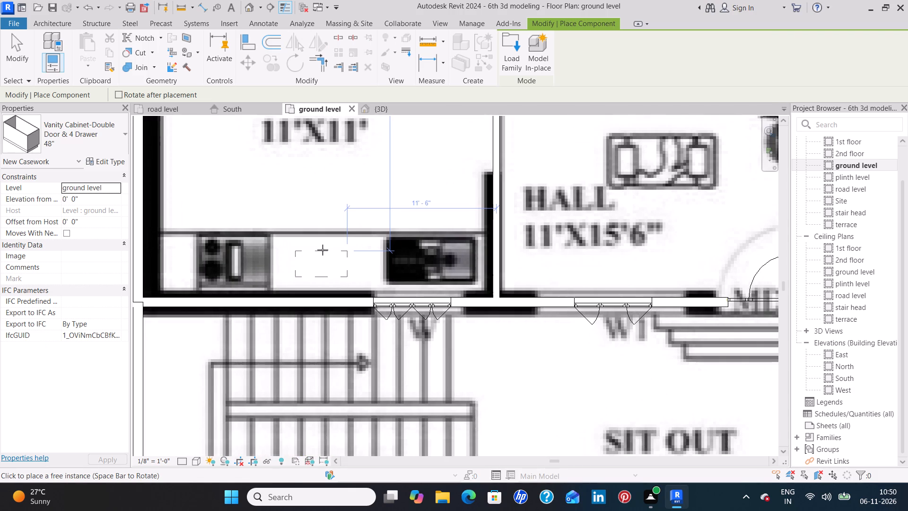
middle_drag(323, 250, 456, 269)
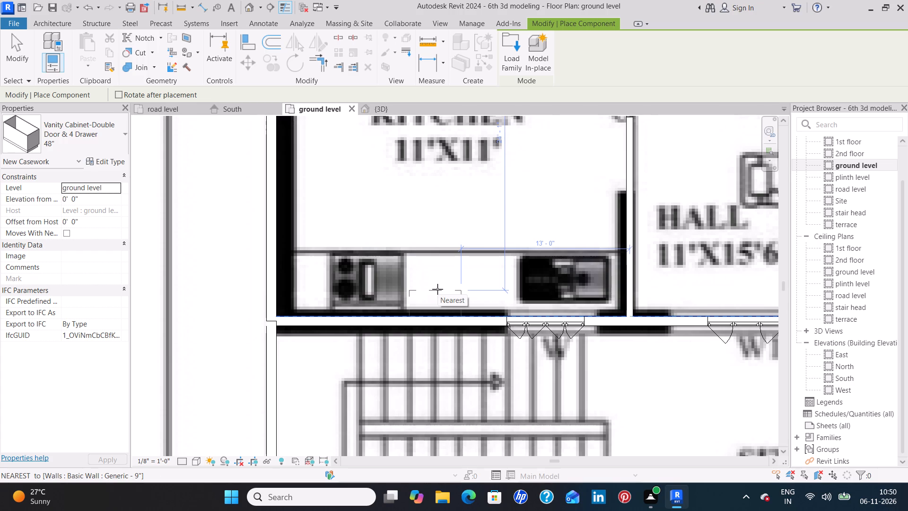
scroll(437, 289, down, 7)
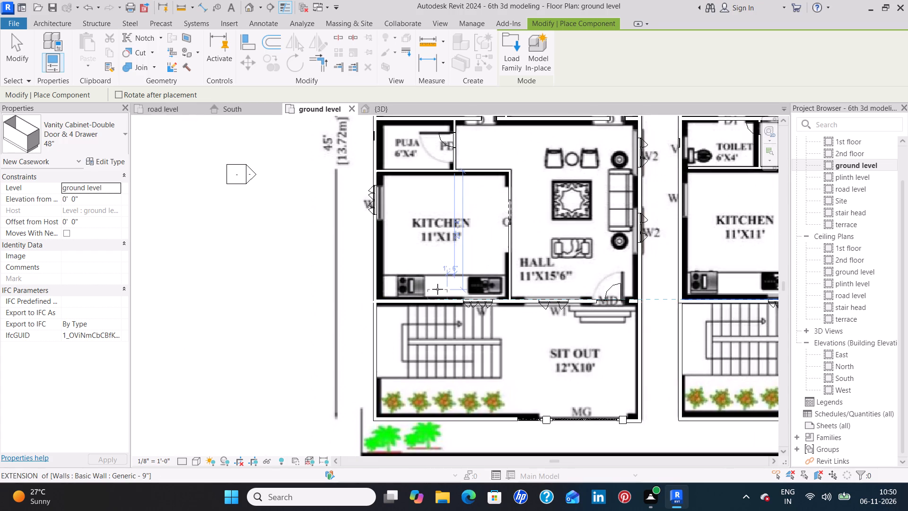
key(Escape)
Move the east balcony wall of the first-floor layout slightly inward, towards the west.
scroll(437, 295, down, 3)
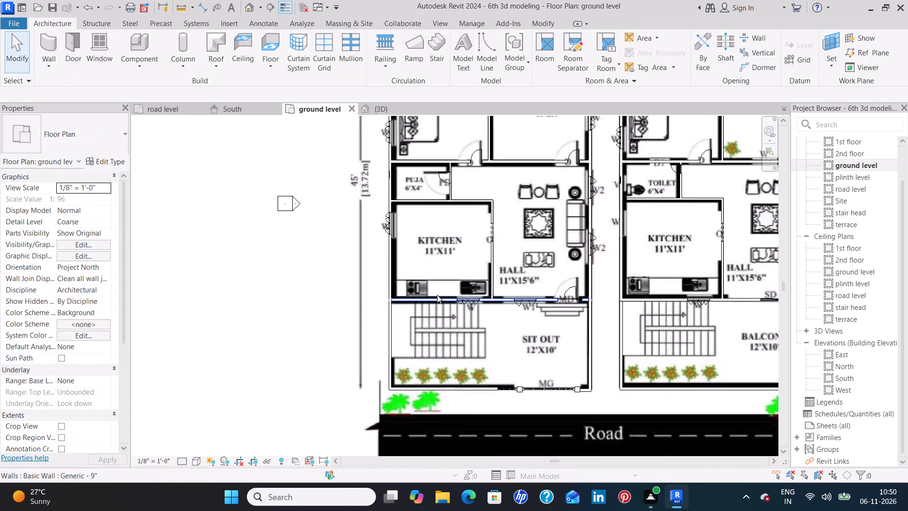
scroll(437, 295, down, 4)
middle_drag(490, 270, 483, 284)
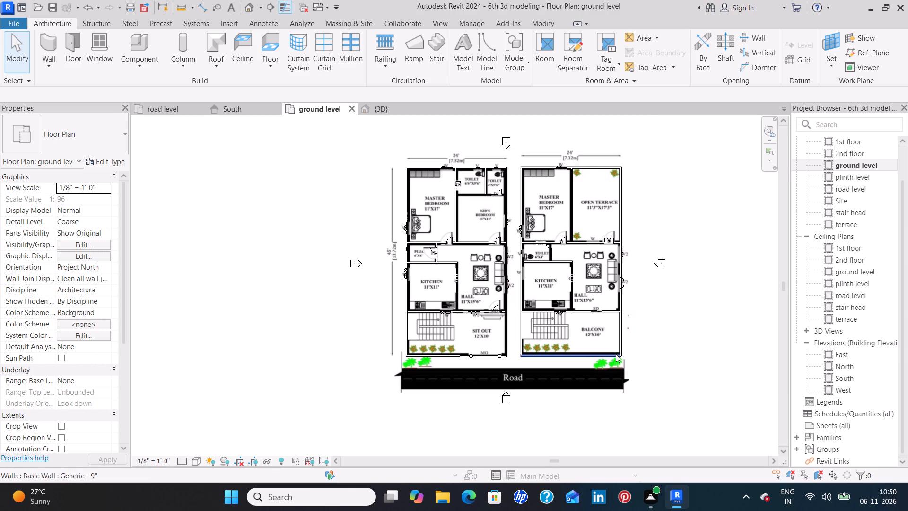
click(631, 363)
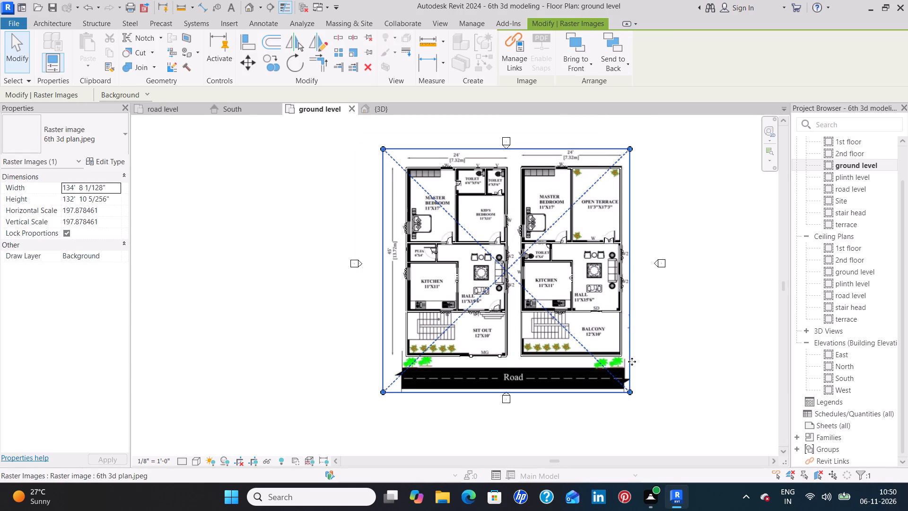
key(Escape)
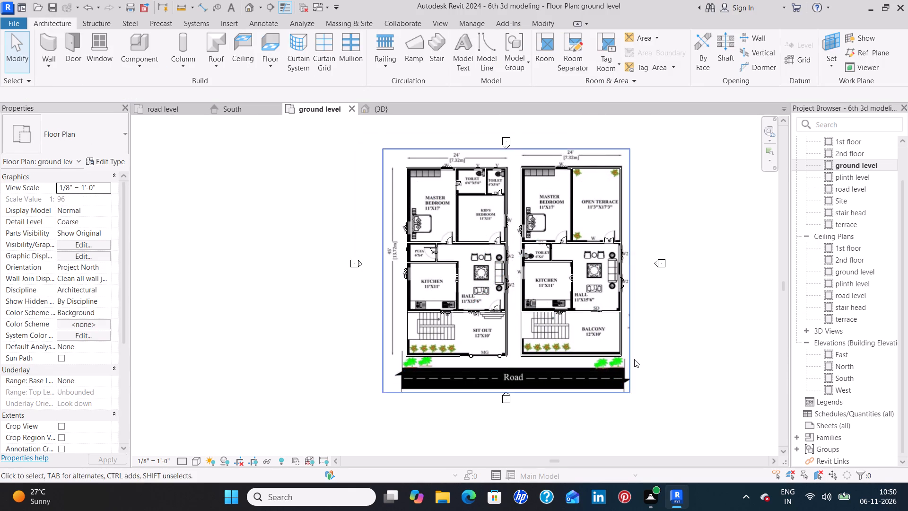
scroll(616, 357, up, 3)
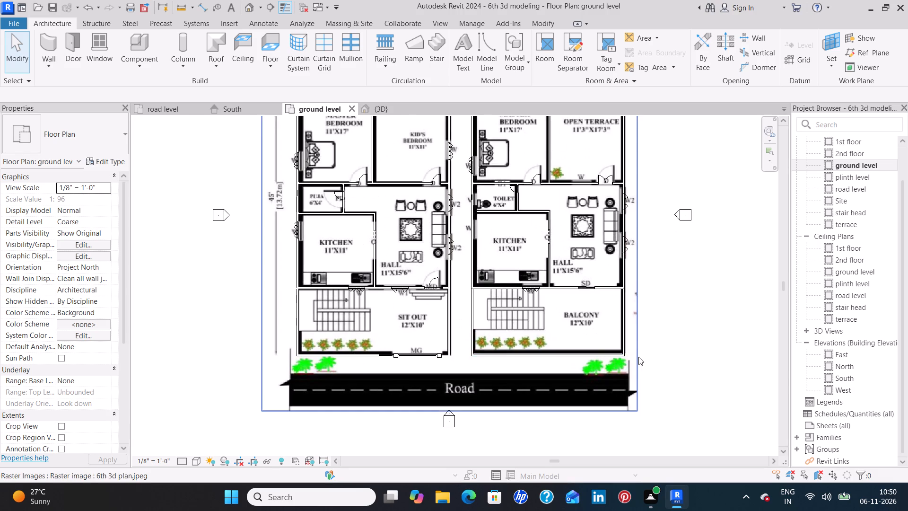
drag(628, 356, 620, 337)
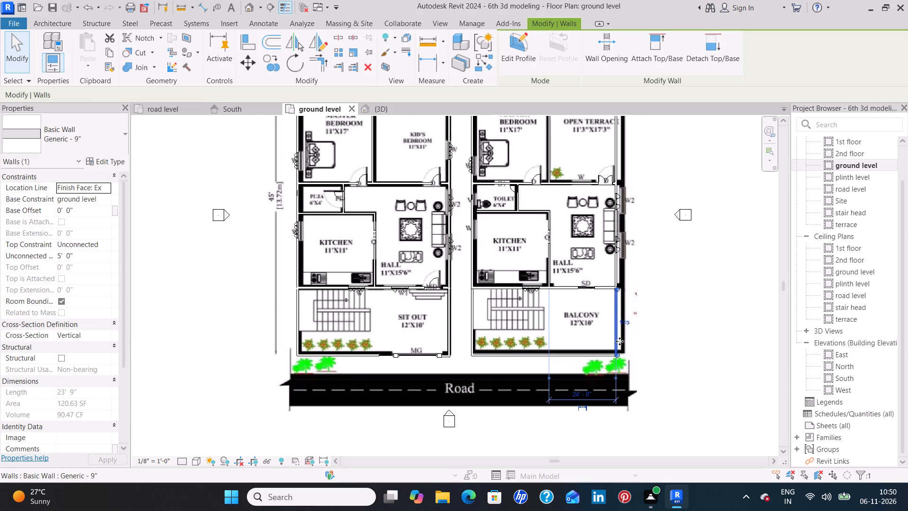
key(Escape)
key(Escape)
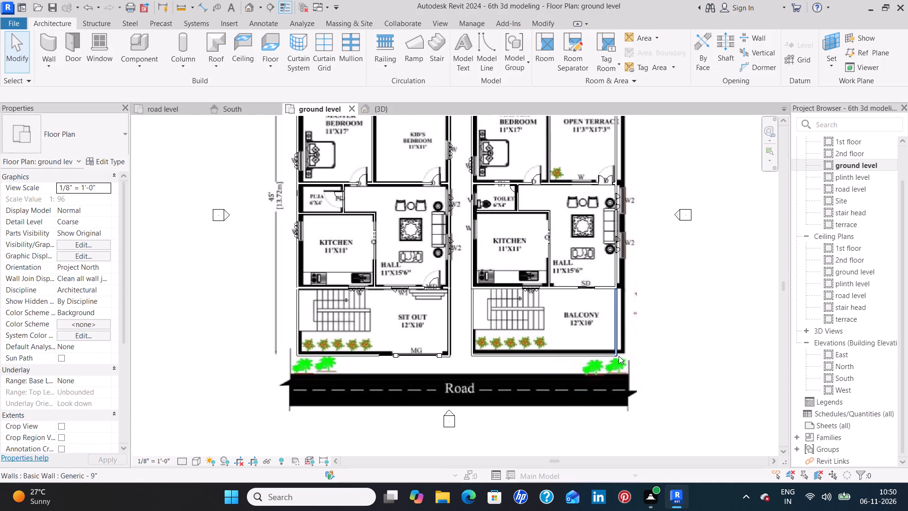
Shift the raster floor plan image slightly north relative to the modelled walls.
drag(623, 358, 621, 341)
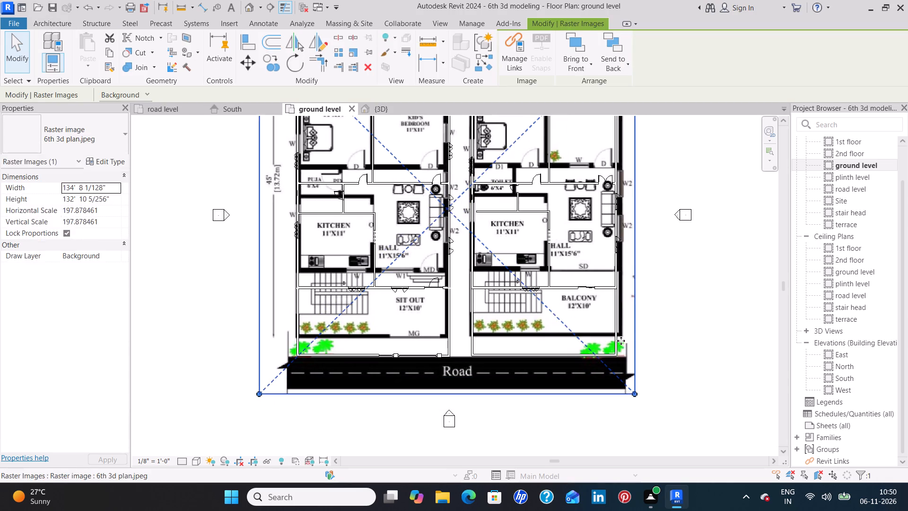
key(Escape)
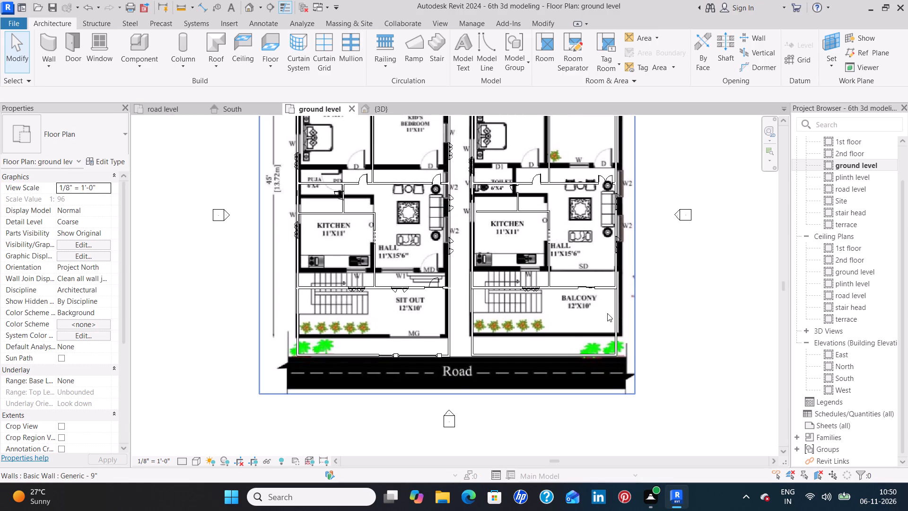
drag(624, 312, 619, 302)
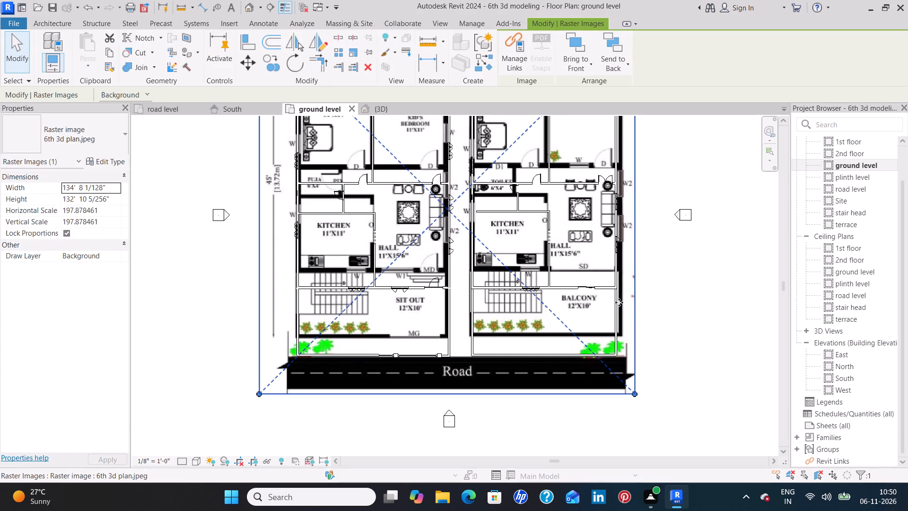
key(Escape)
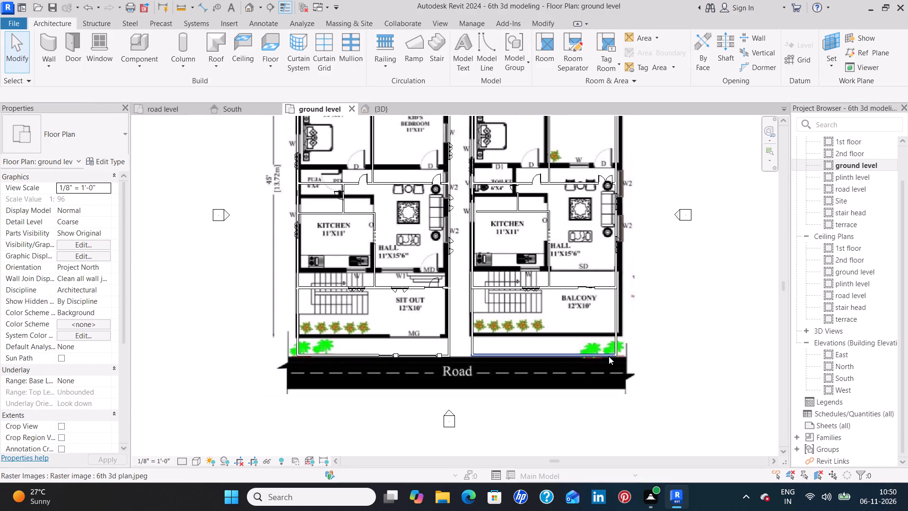
Delete the south and east walls of the balcony in the ground level plan.
click(609, 353)
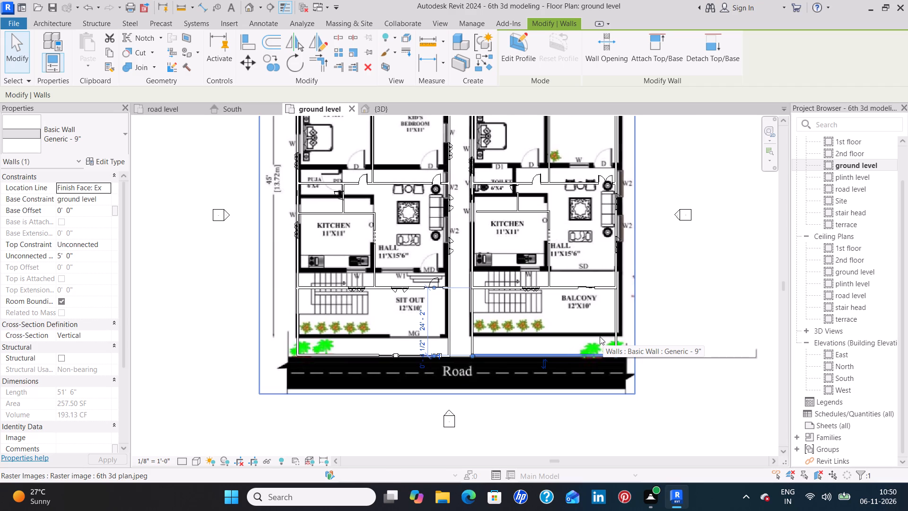
key(Delete)
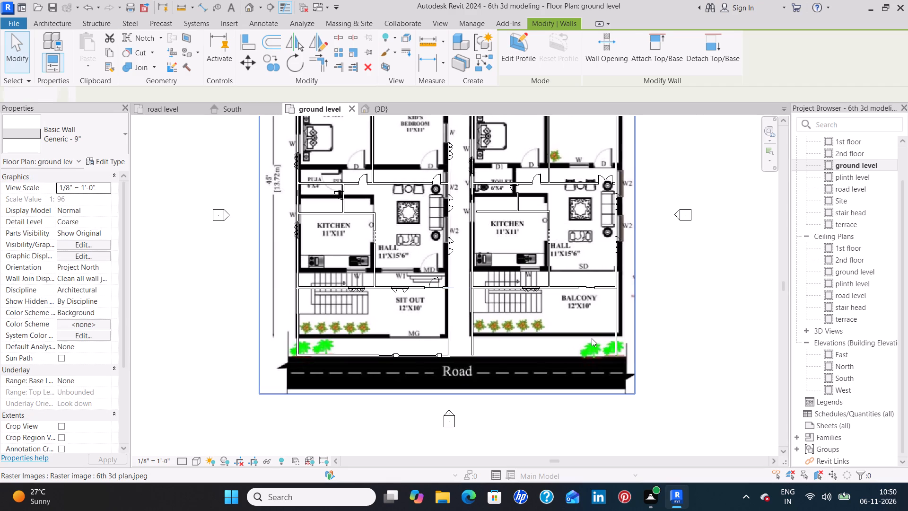
click(617, 337)
key(Delete)
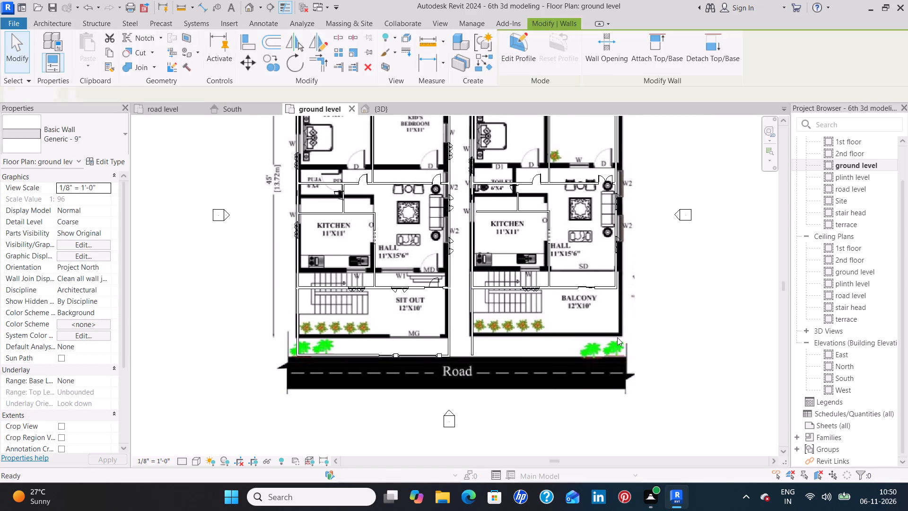
Shift the raster floor plan image northwest relative to the modelled walls in the ground level plan.
drag(611, 323, 600, 297)
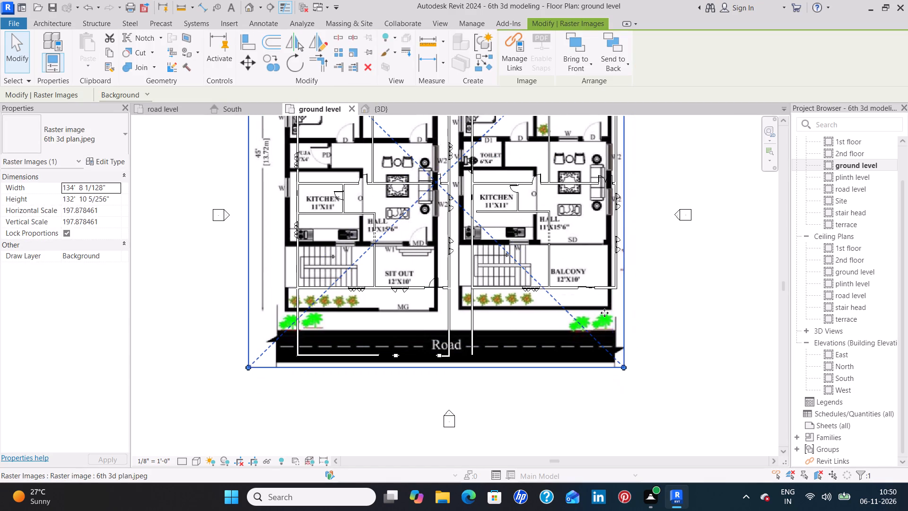
Examine the modelled house in the 3D view and in the South elevation.
click(386, 113)
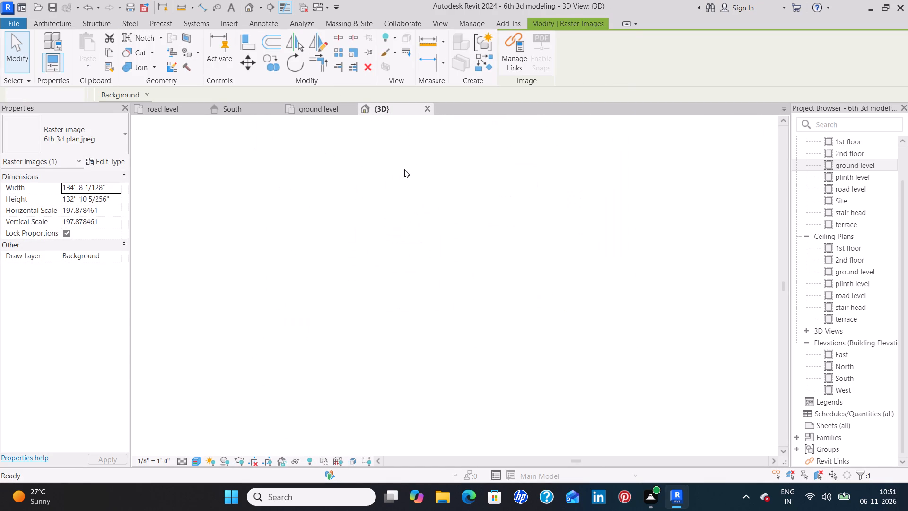
scroll(454, 309, down, 4)
middle_drag(534, 338, 494, 295)
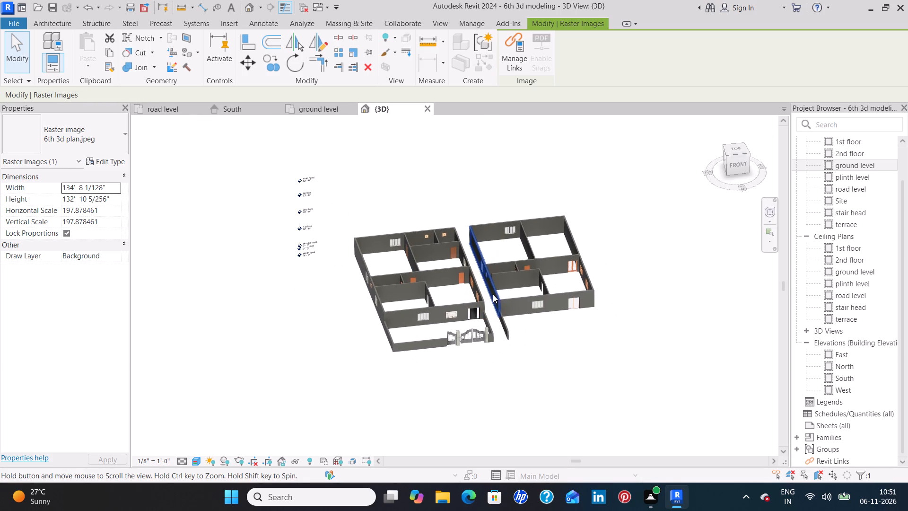
click(230, 111)
scroll(428, 310, down, 3)
scroll(429, 309, up, 6)
middle_drag(434, 281, 431, 300)
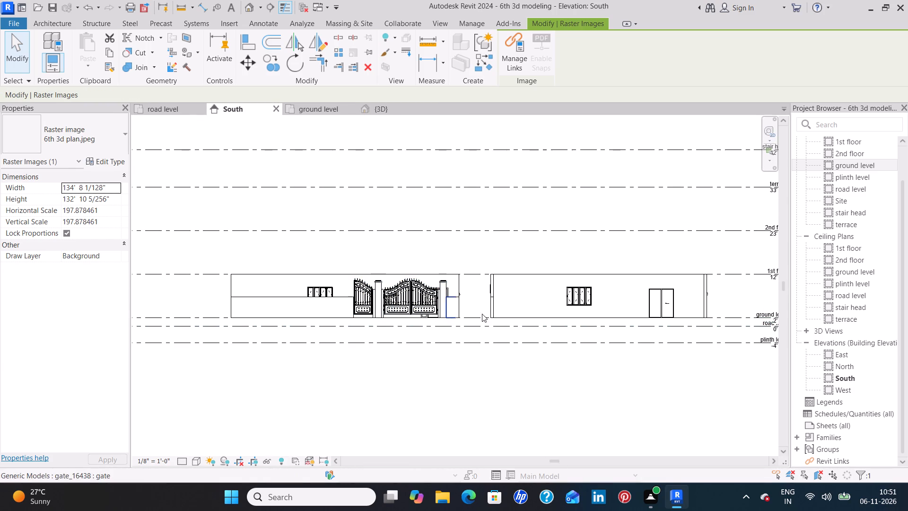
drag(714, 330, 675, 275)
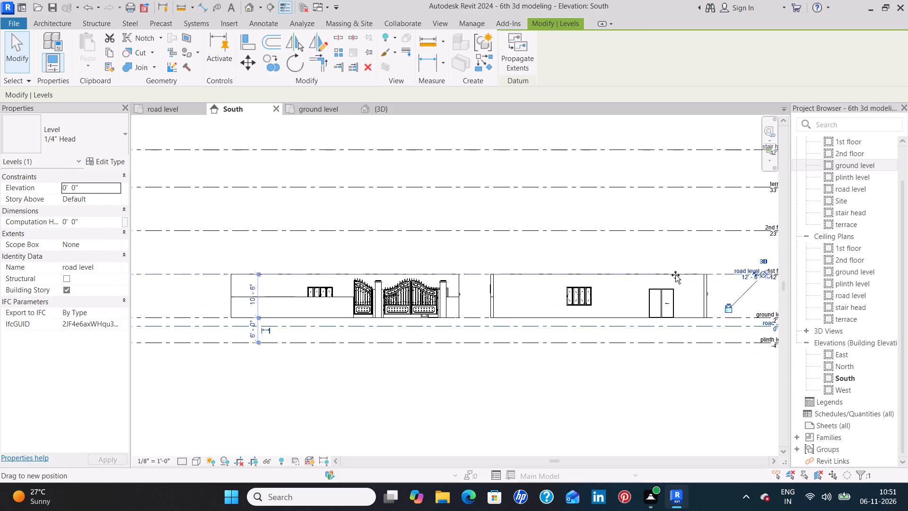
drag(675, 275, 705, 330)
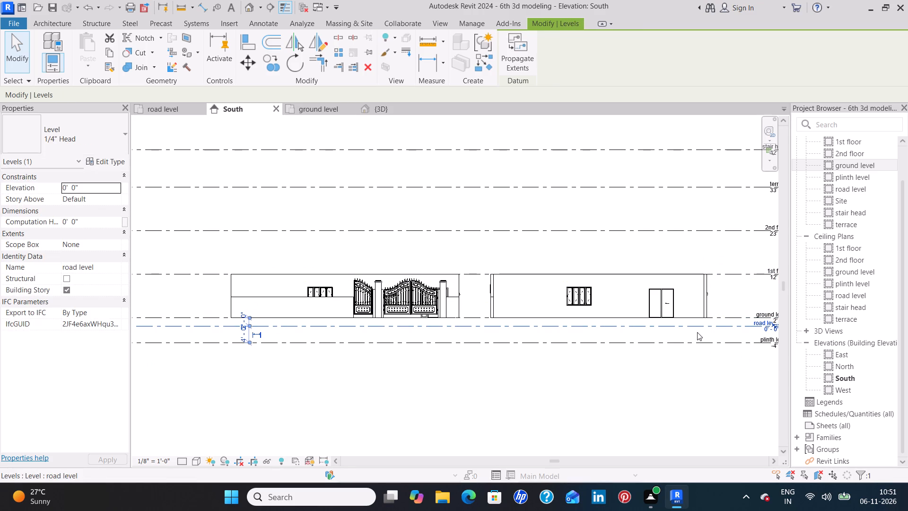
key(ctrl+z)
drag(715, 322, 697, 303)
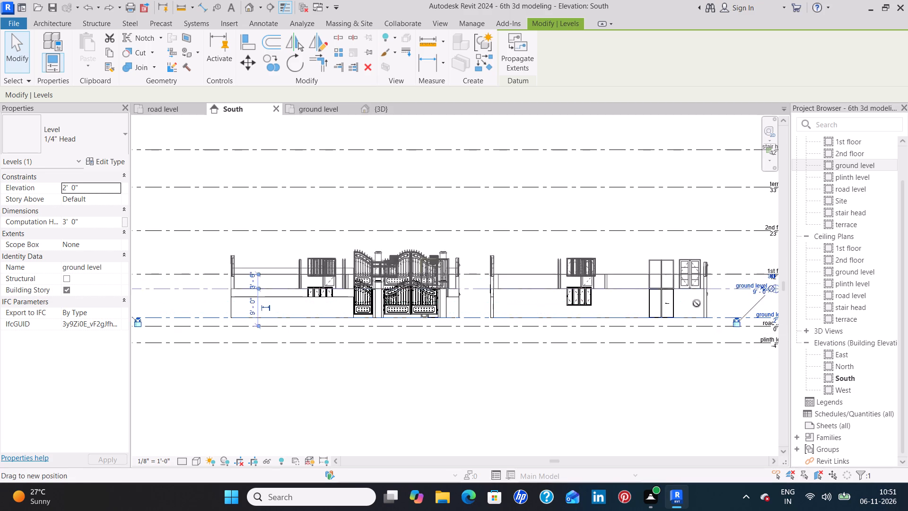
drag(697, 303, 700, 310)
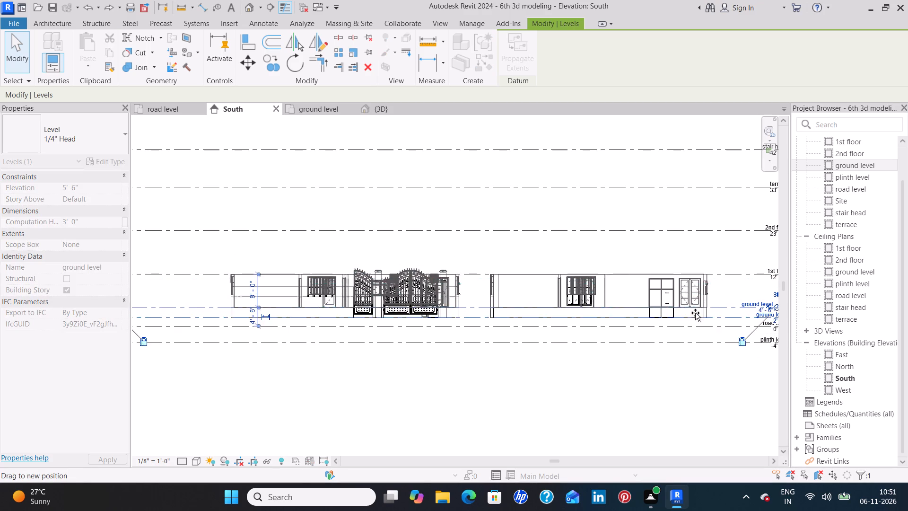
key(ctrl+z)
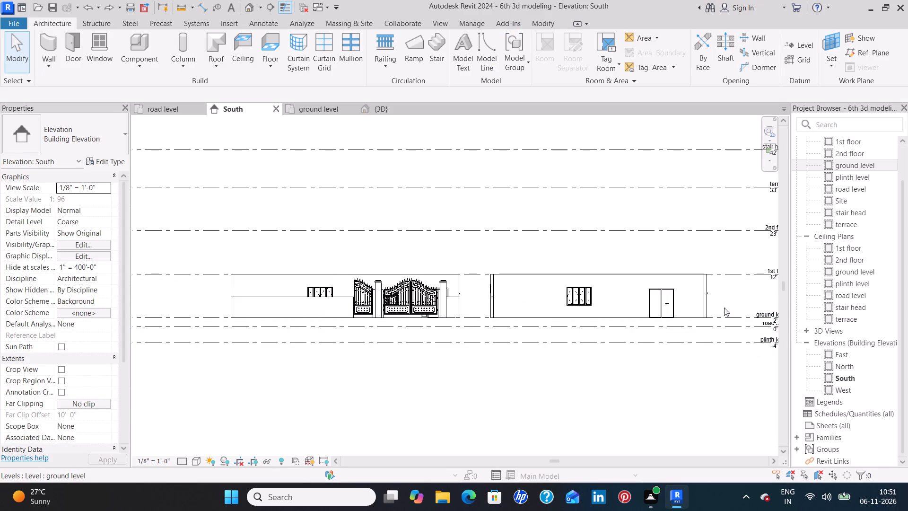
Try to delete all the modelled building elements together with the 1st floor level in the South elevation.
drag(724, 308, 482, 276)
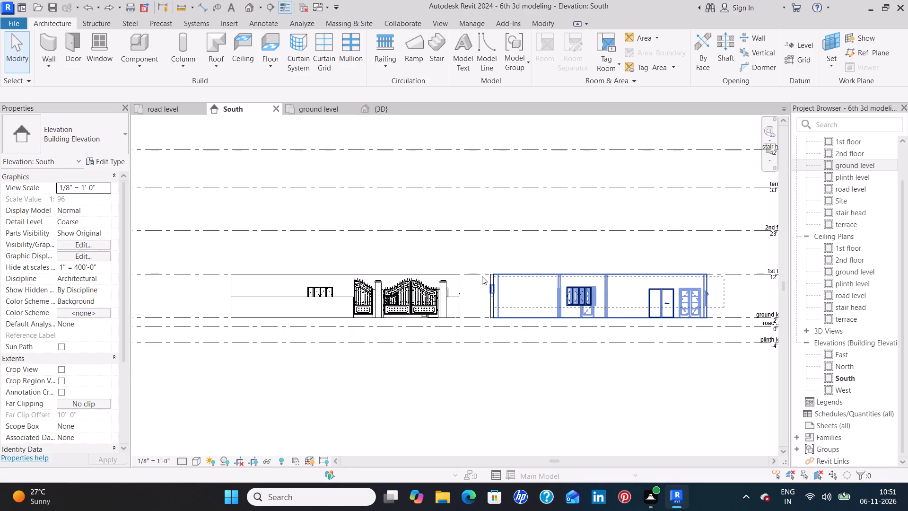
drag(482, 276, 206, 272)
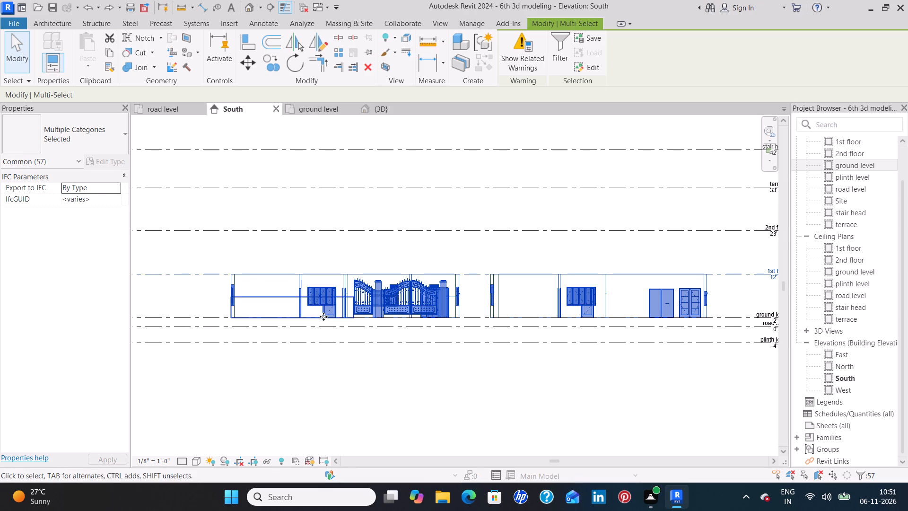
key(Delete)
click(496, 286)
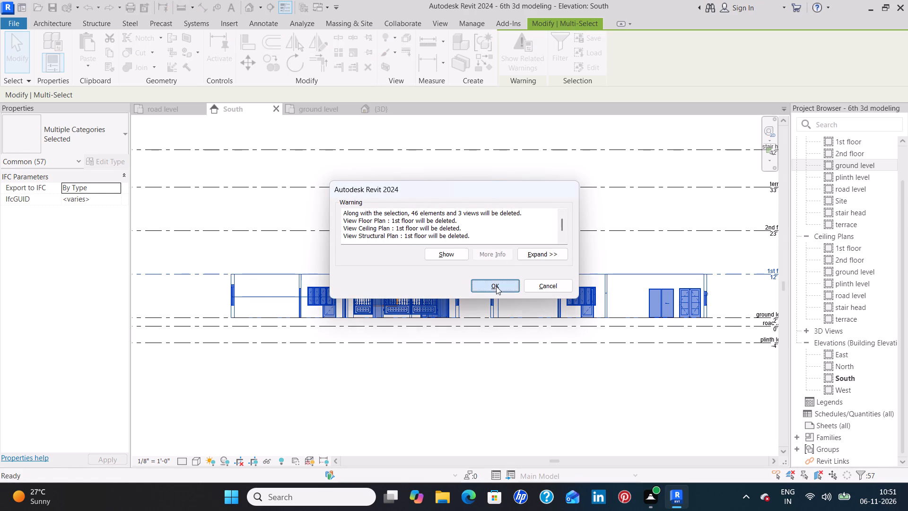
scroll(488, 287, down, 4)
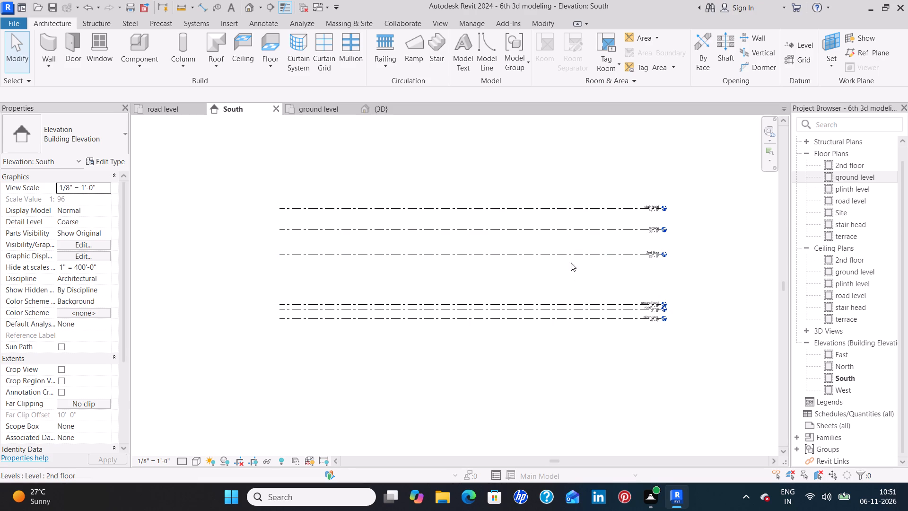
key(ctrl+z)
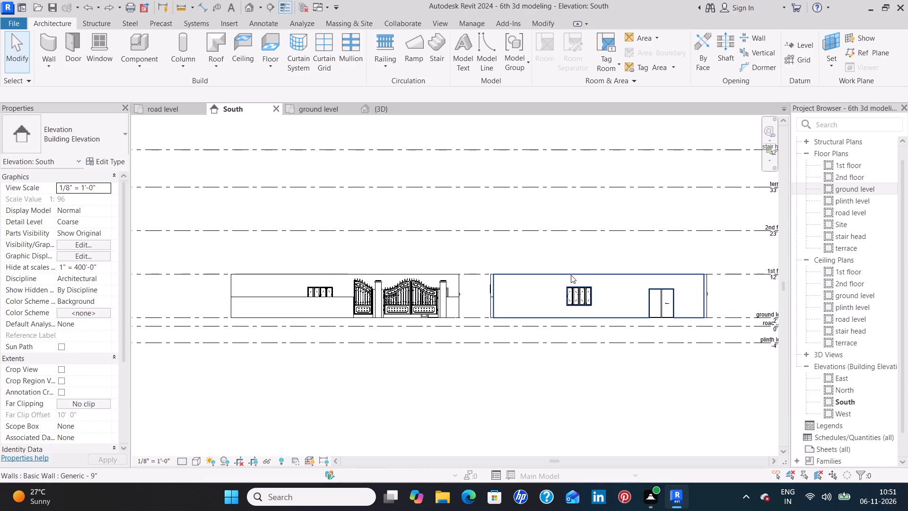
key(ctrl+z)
Delete all the modelled walls, doors, windows and the gate in the South elevation, keeping every level.
drag(722, 303, 689, 307)
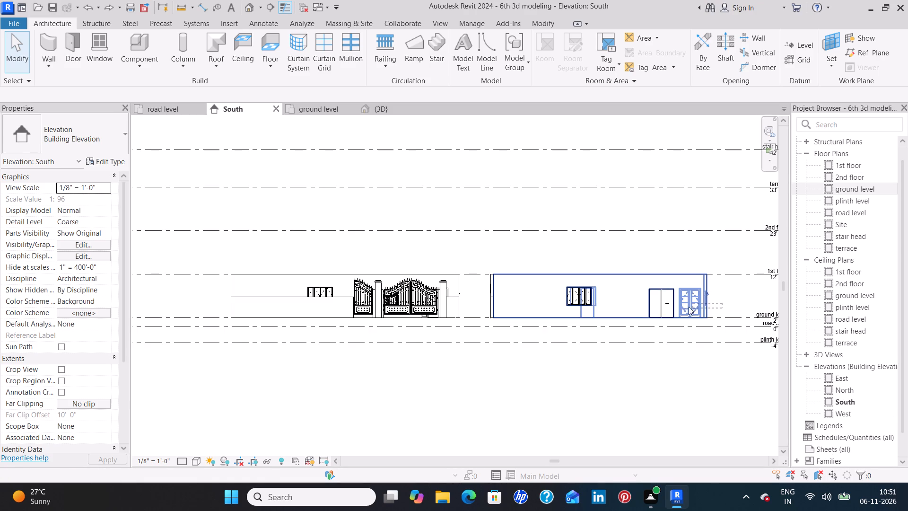
drag(689, 307, 327, 279)
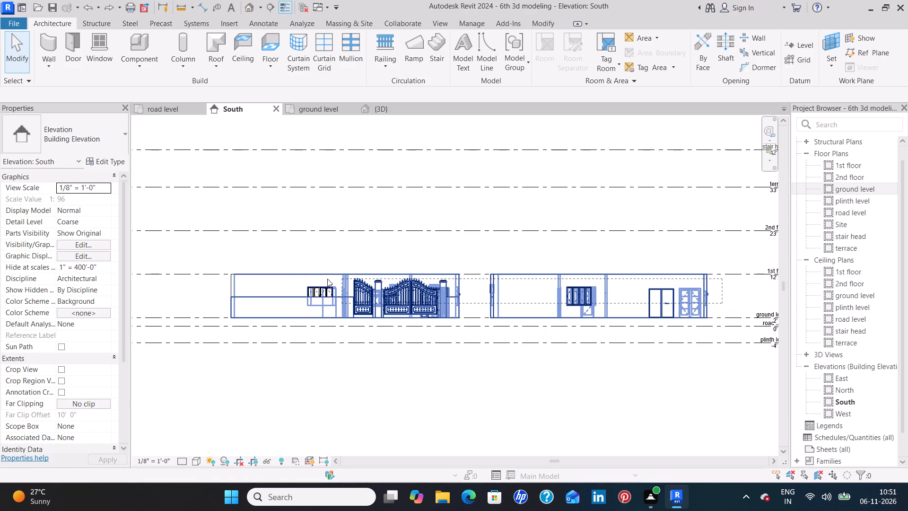
drag(327, 279, 210, 282)
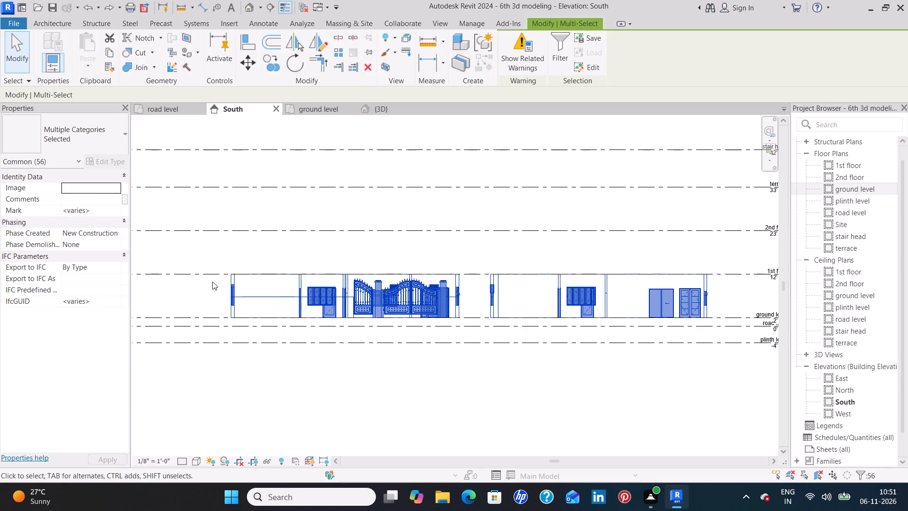
key(Delete)
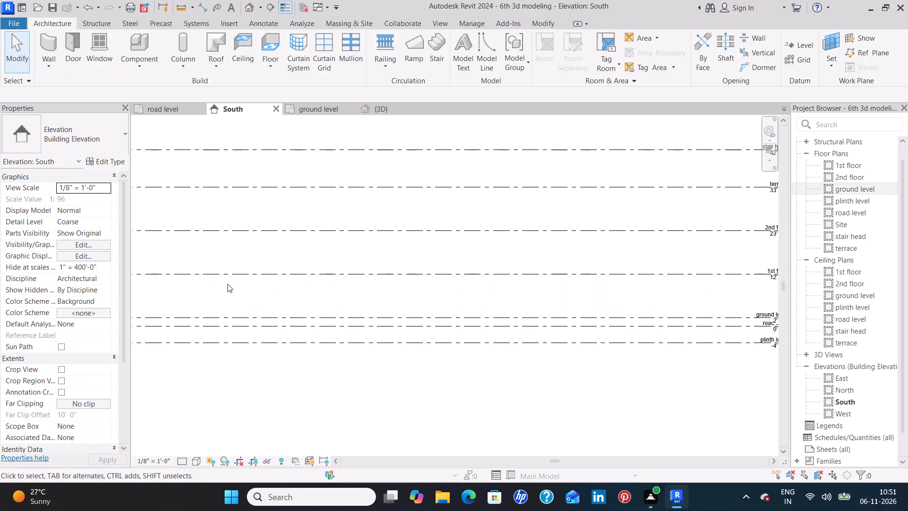
Delete the stair head and terrace levels along with their associated views.
scroll(227, 284, down, 4)
middle_drag(416, 261, 569, 298)
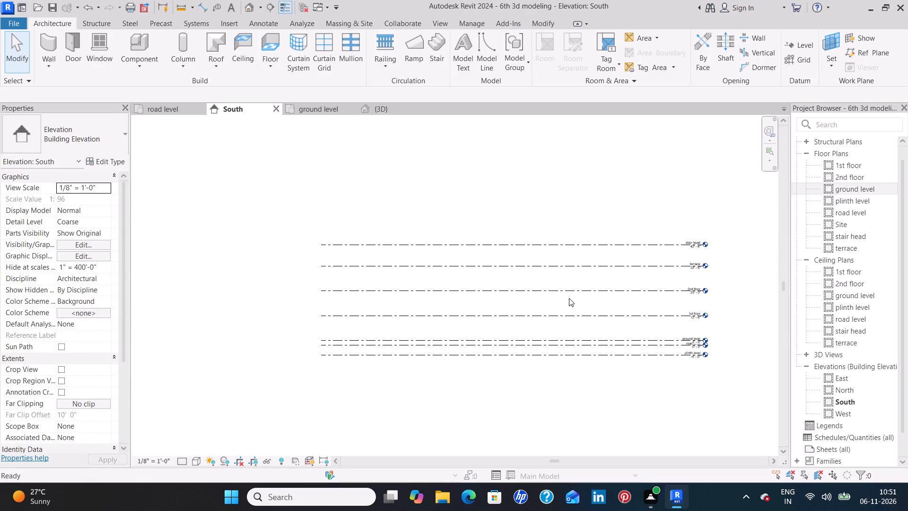
scroll(716, 265, up, 6)
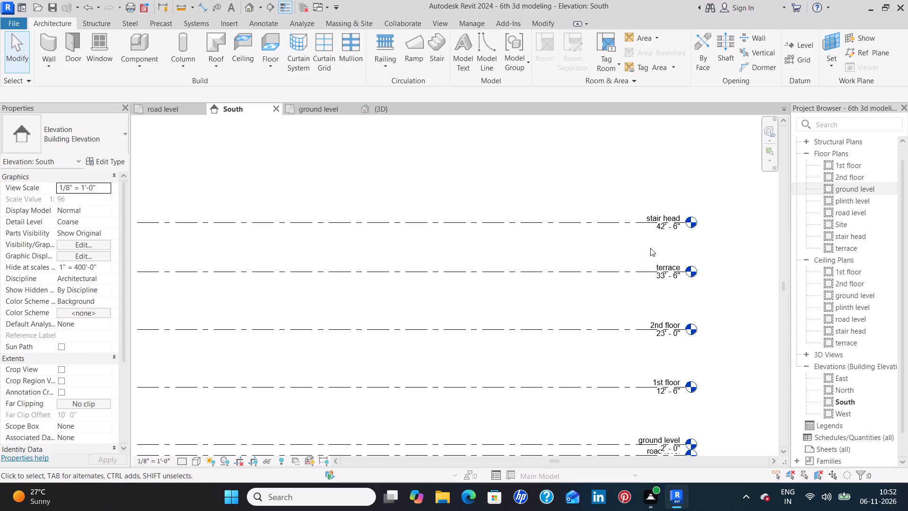
click(580, 223)
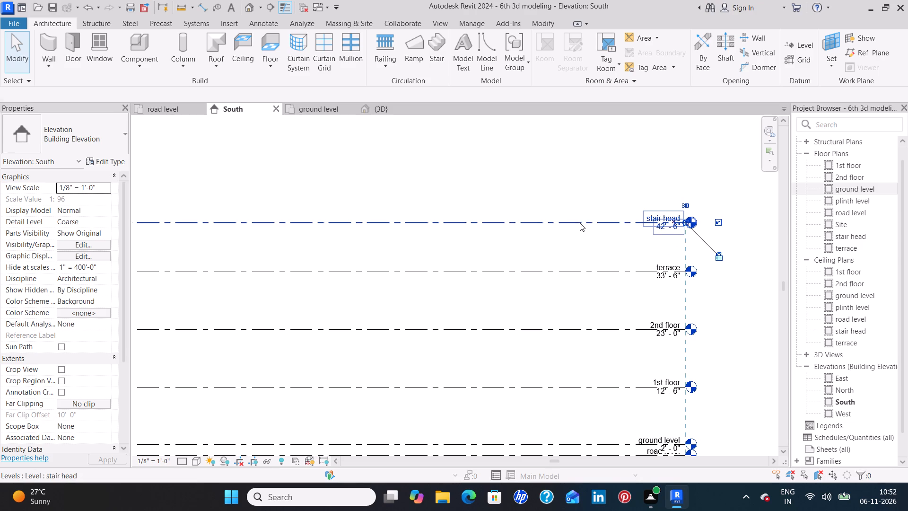
key(Delete)
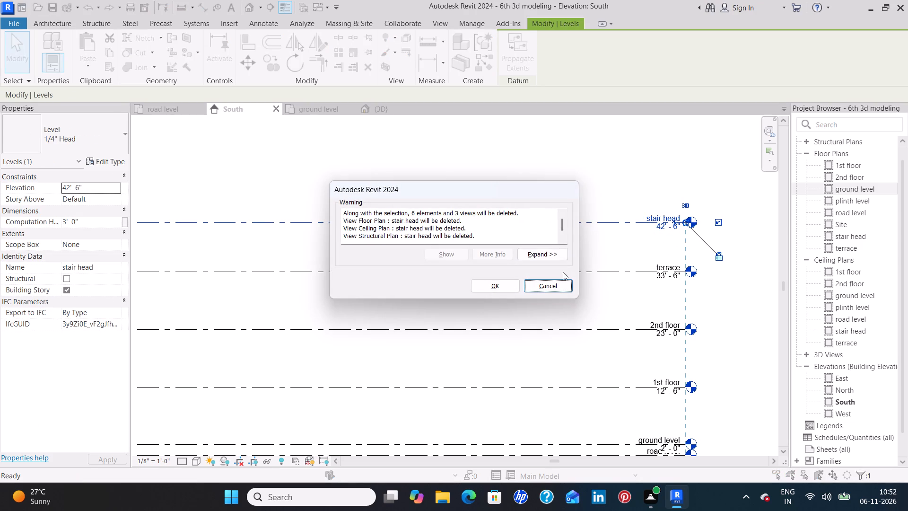
click(497, 281)
click(547, 273)
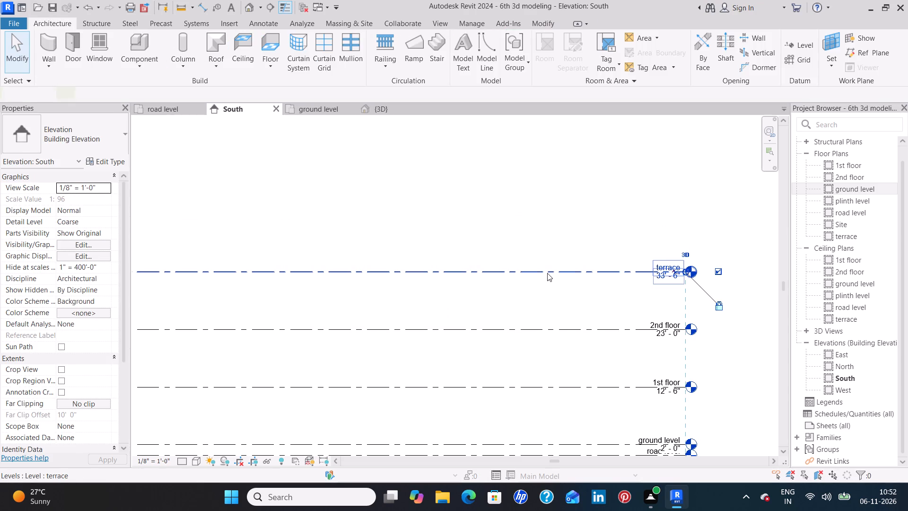
key(Delete)
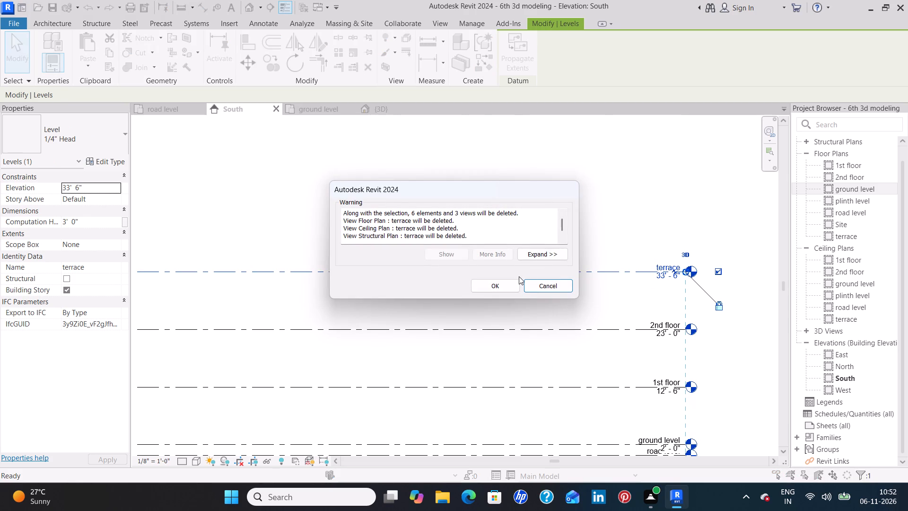
click(494, 285)
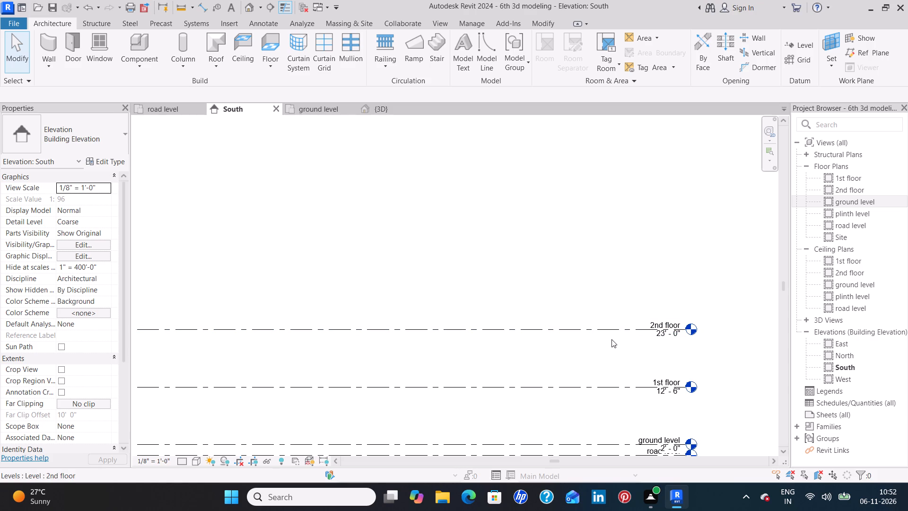
Delete the road level and the plinth level along with their associated views.
scroll(611, 339, down, 1)
middle_drag(585, 343, 599, 230)
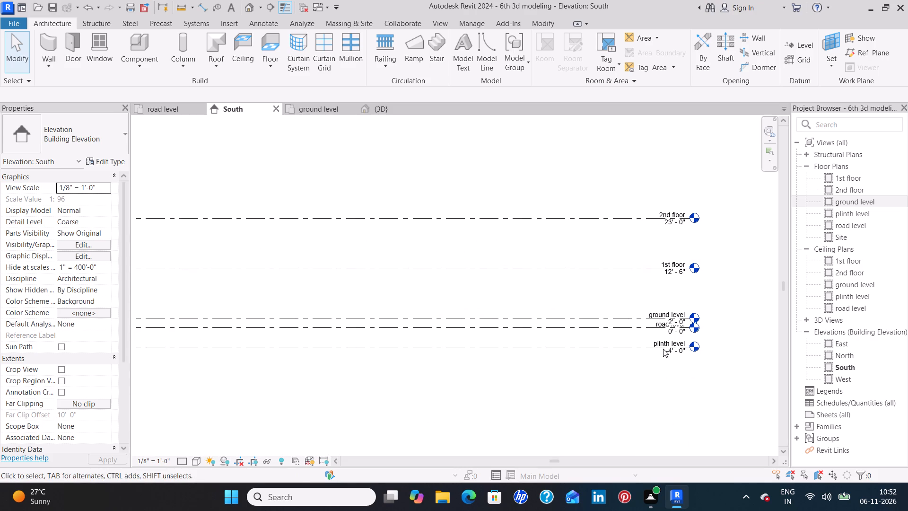
click(651, 327)
key(Delete)
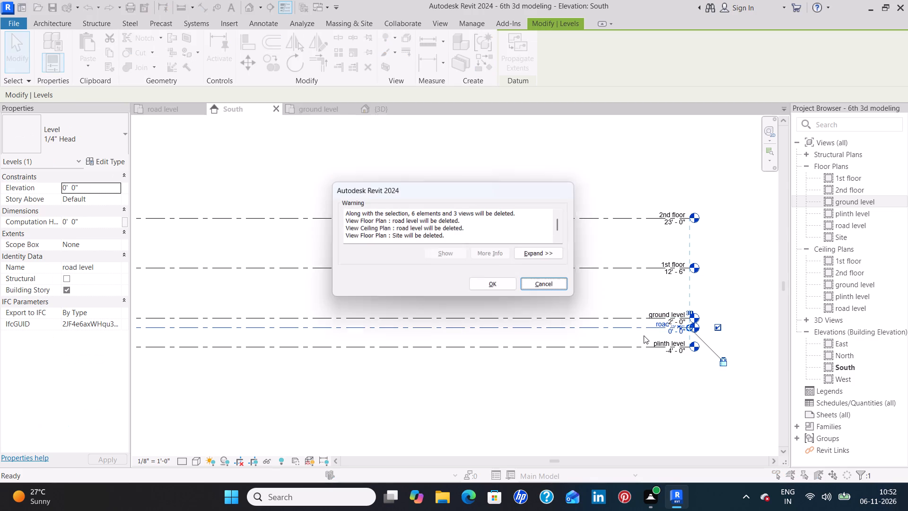
click(498, 287)
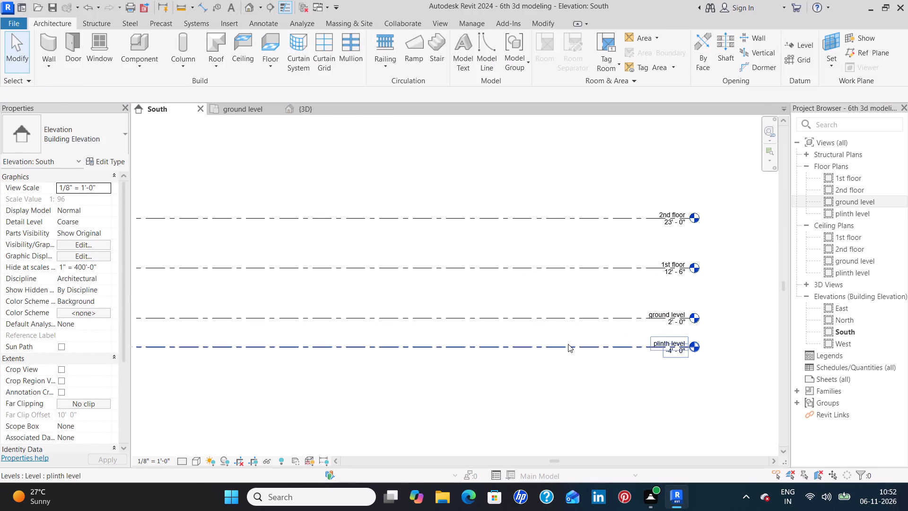
click(570, 344)
key(Delete)
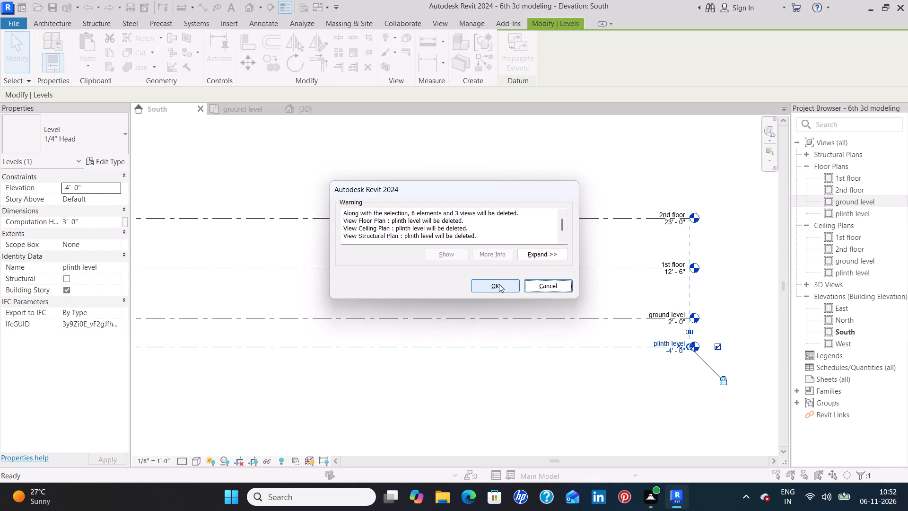
click(499, 284)
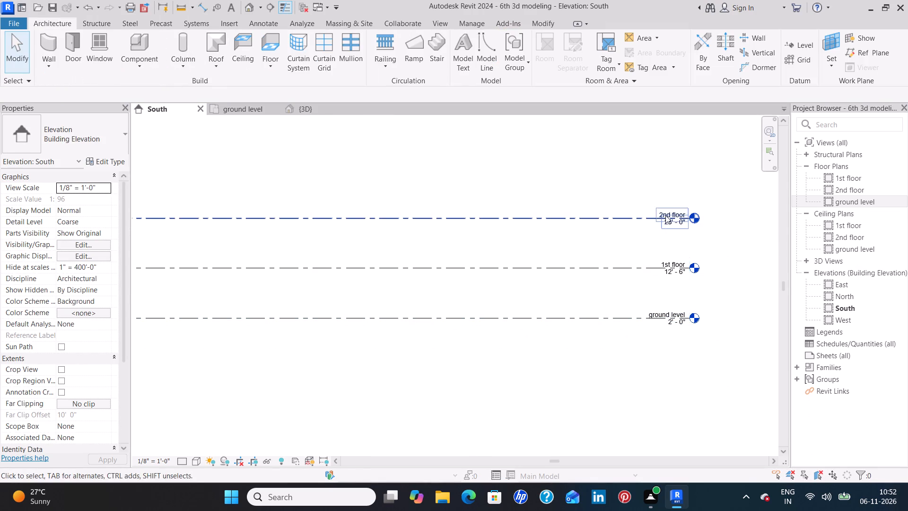
Rename the 2nd floor level as terrace in the South elevation, and rename its corresponding views to match.
double_click(665, 215)
click(570, 192)
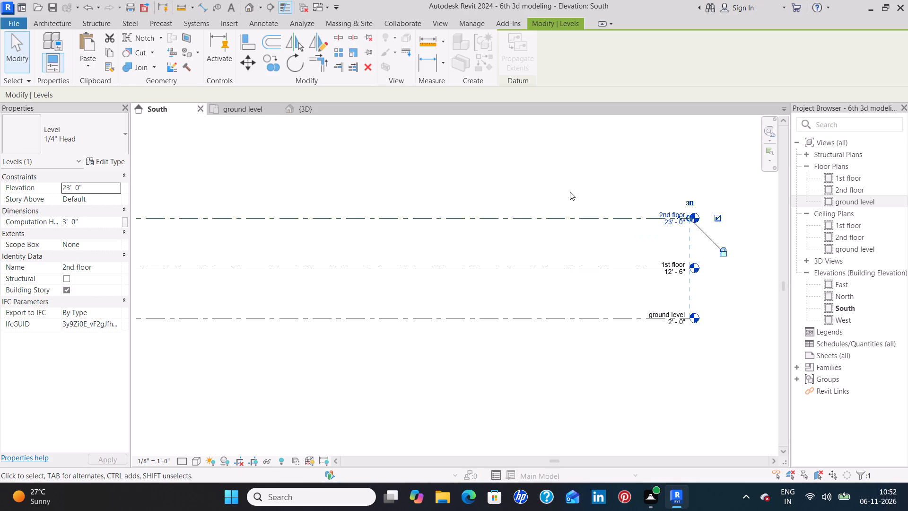
scroll(671, 207, up, 6)
double_click(660, 218)
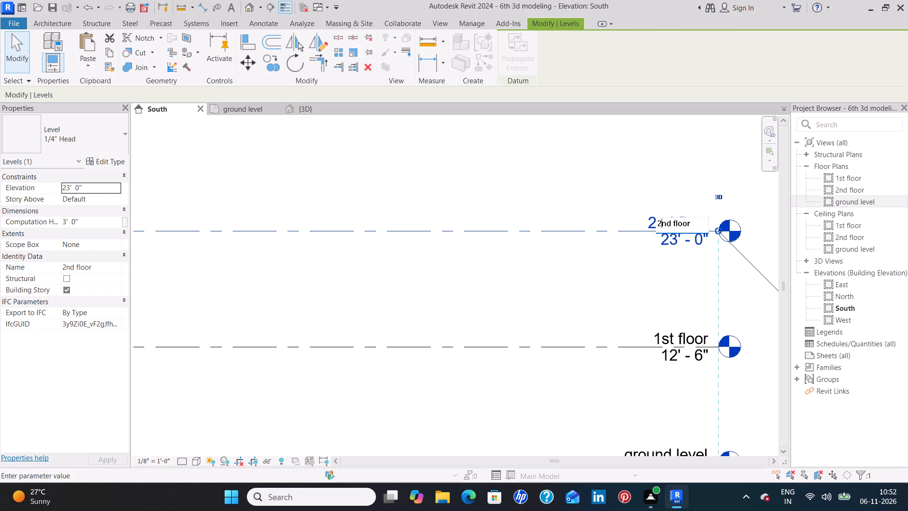
key(Right)
key(Right)
key(Right)
key(Right)
key(Right)
key(Right)
key(Right)
key(Right)
key(BackSpace)
key(BackSpace)
key(BackSpace)
key(BackSpace)
key(BackSpace)
key(BackSpace)
key(BackSpace)
key(BackSpace)
key(BackSpace)
text(terrace)
click(644, 282)
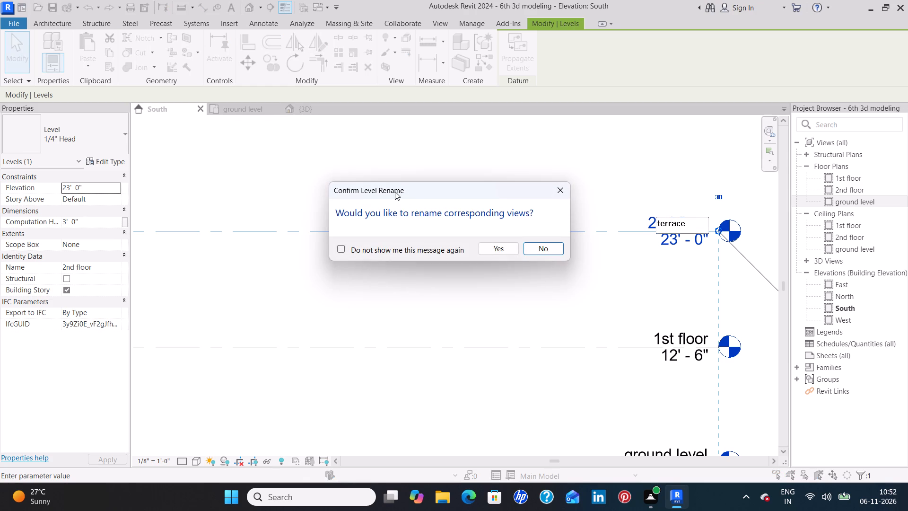
click(498, 248)
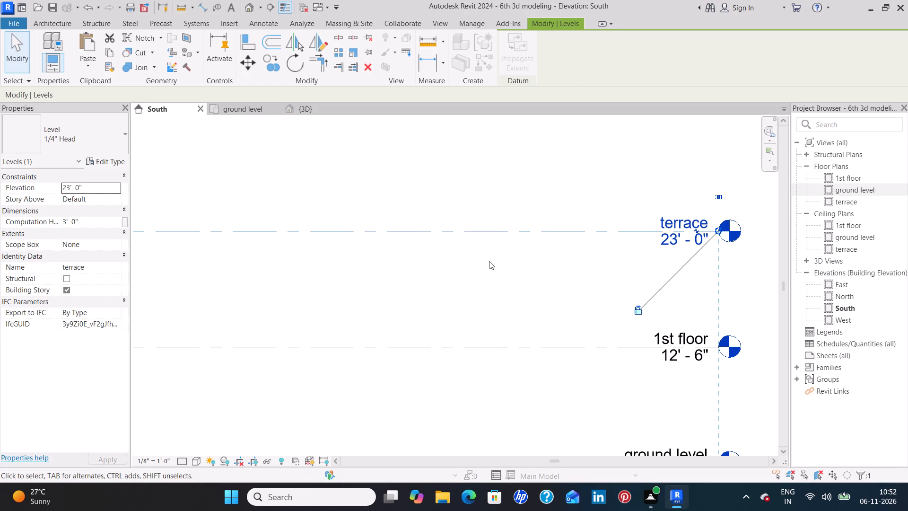
Open the ground level floor plan and look over both floor plan images in full.
scroll(489, 261, down, 4)
middle_drag(458, 279, 559, 216)
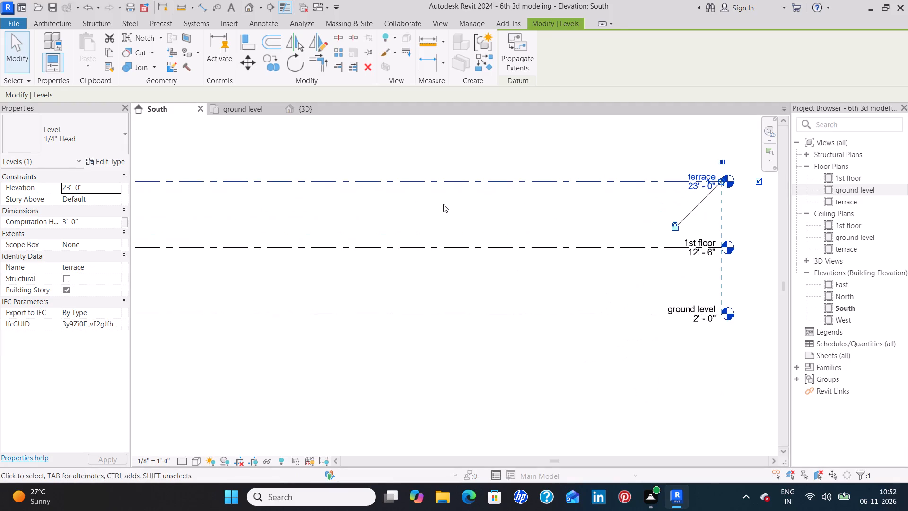
middle_drag(443, 204, 497, 264)
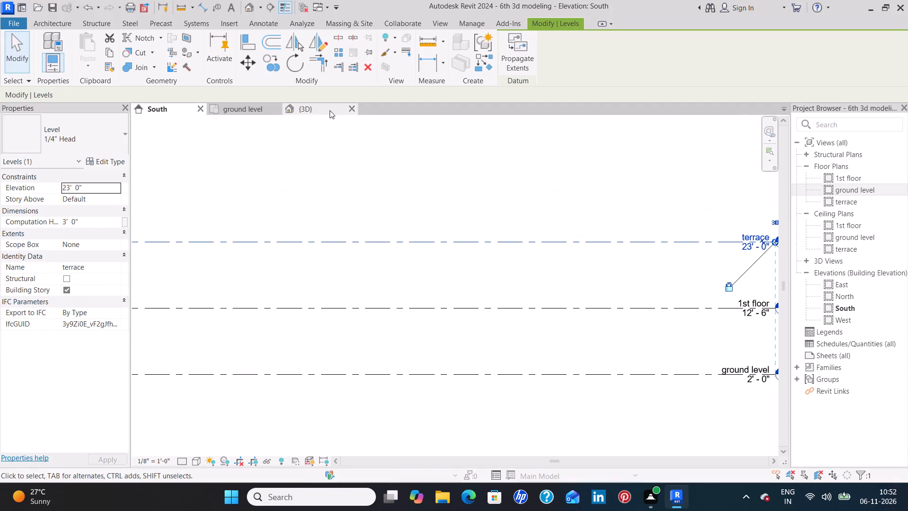
click(252, 111)
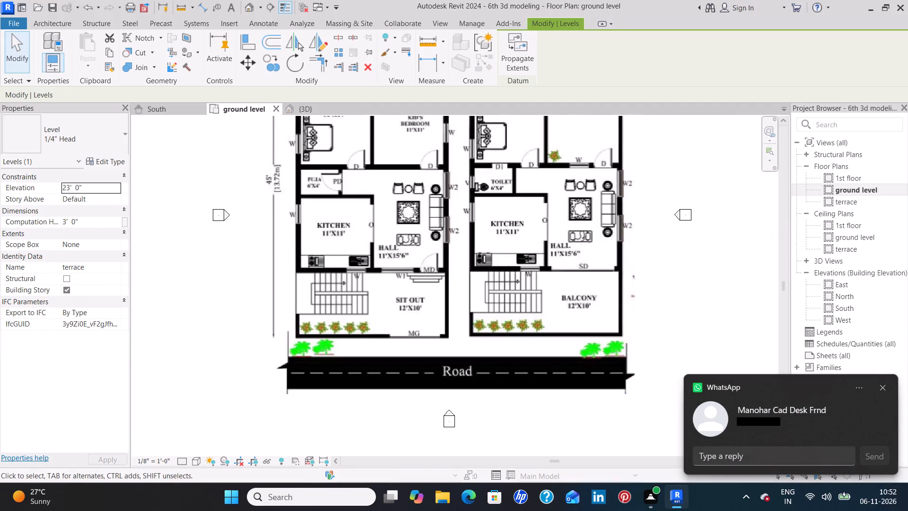
scroll(477, 230, down, 3)
middle_drag(659, 174, 649, 188)
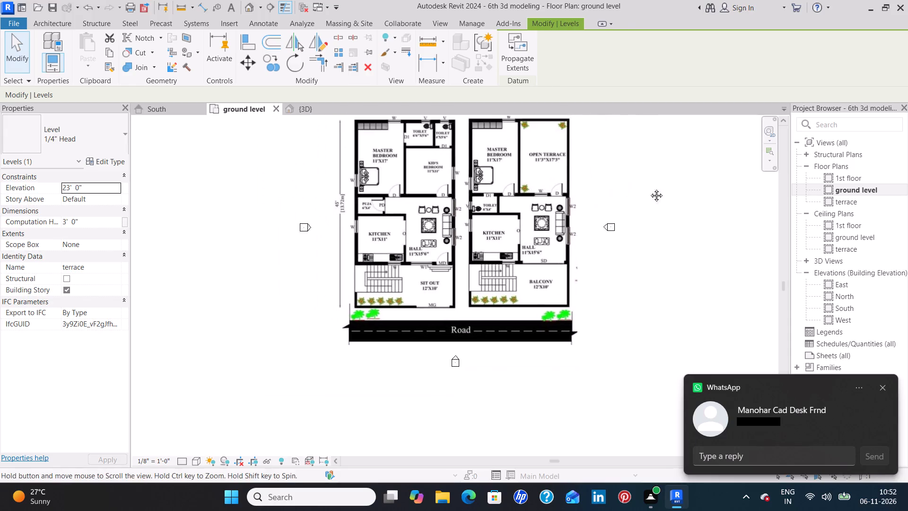
middle_drag(649, 188, 562, 304)
middle_drag(561, 295, 565, 217)
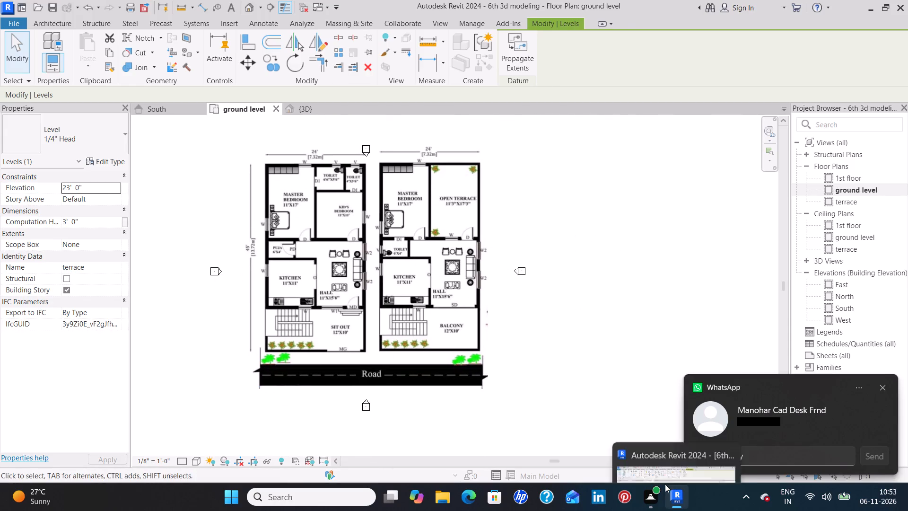
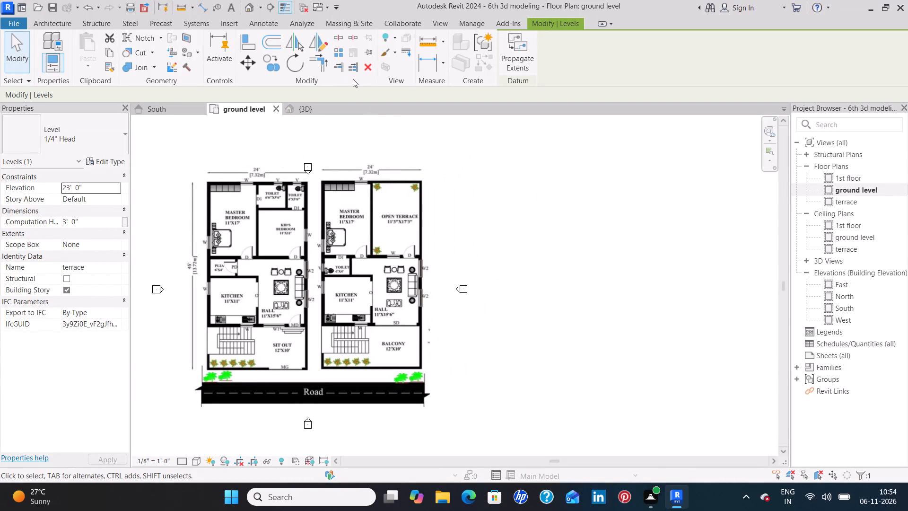
Draw a closed rectangle of Generic - 9" exterior walls, 24' by 45', beside the reference plans on the ground level.
click(53, 21)
click(49, 44)
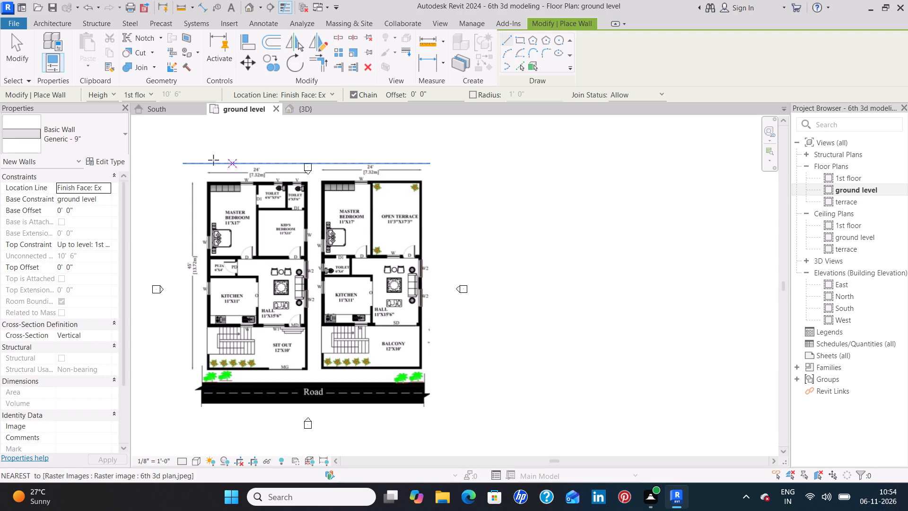
click(488, 184)
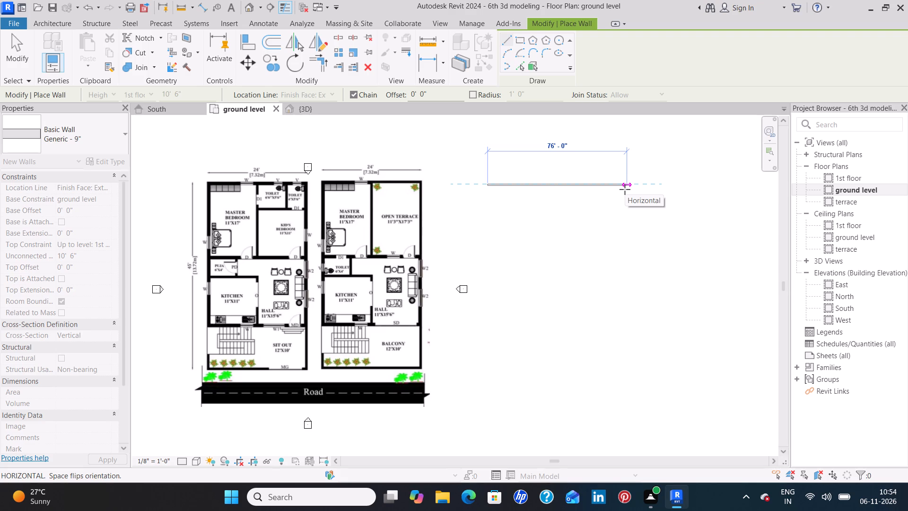
key(space)
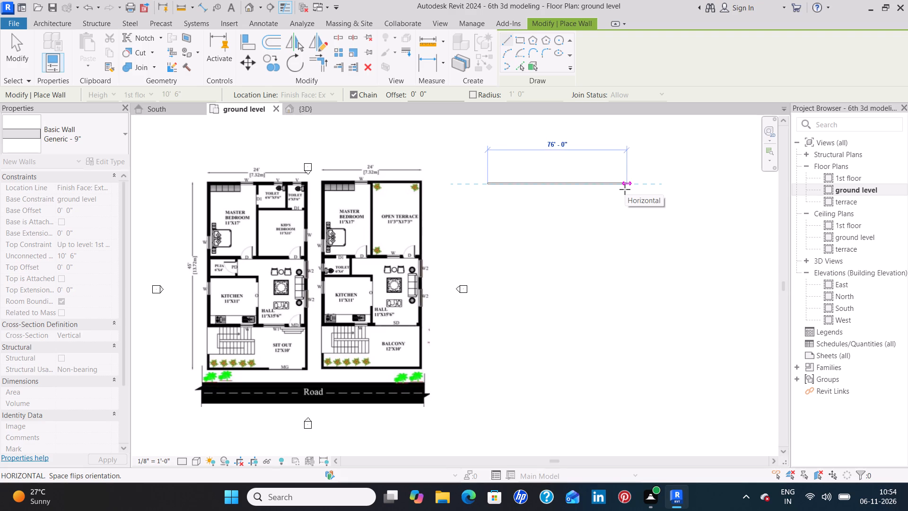
text(24')
key(Return)
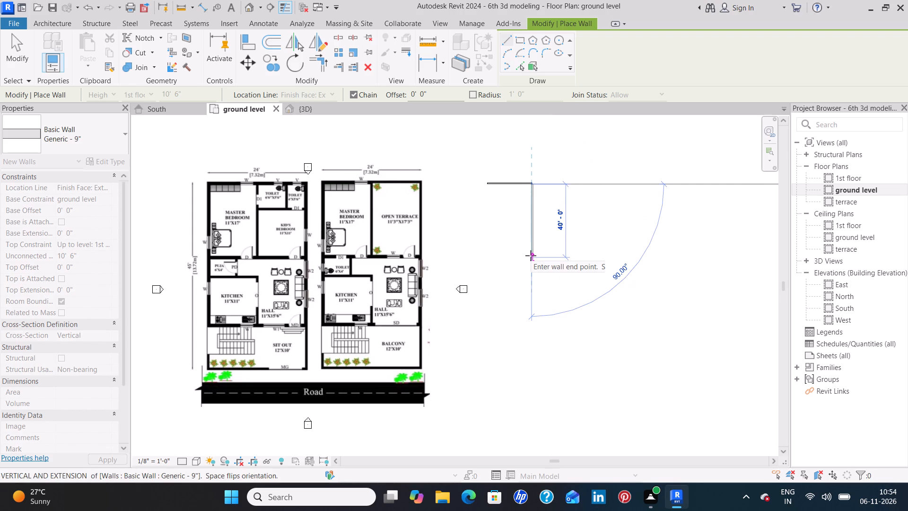
text(45')
key(Return)
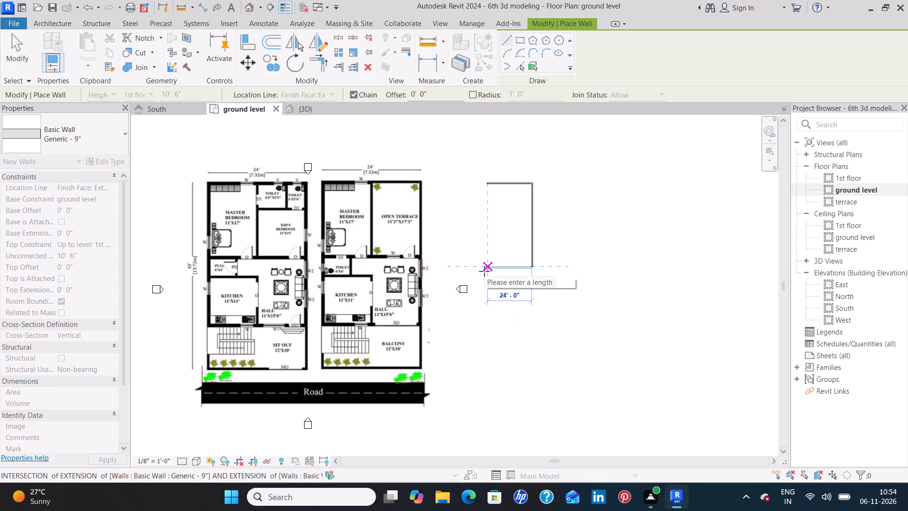
text(24')
key(Return)
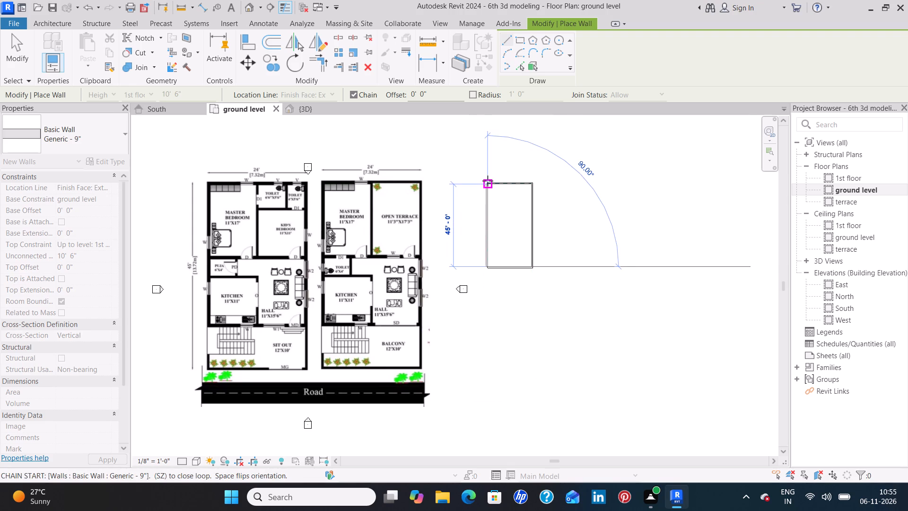
click(488, 181)
Examine the reference plan's room layout and dimensions alongside the new exterior wall outline.
scroll(498, 194, up, 7)
middle_drag(524, 184, 511, 231)
scroll(507, 262, up, 2)
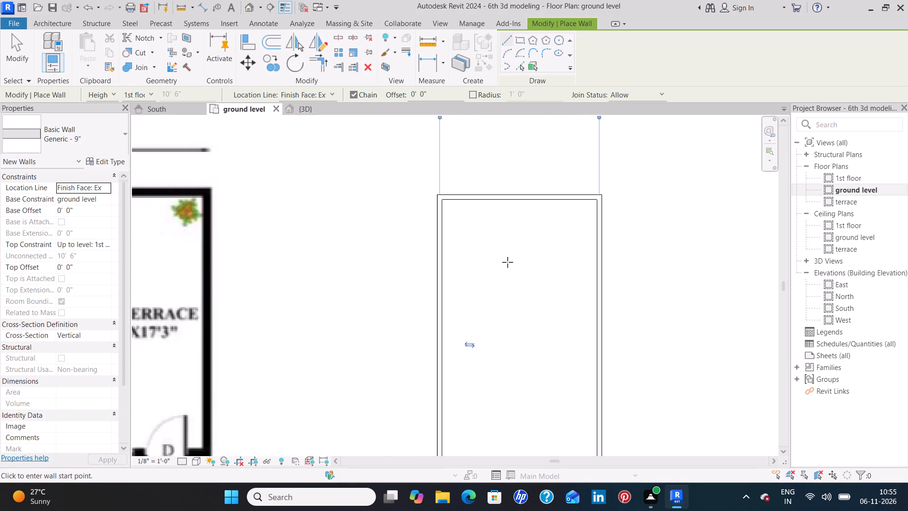
scroll(508, 260, down, 4)
middle_drag(512, 259, 584, 231)
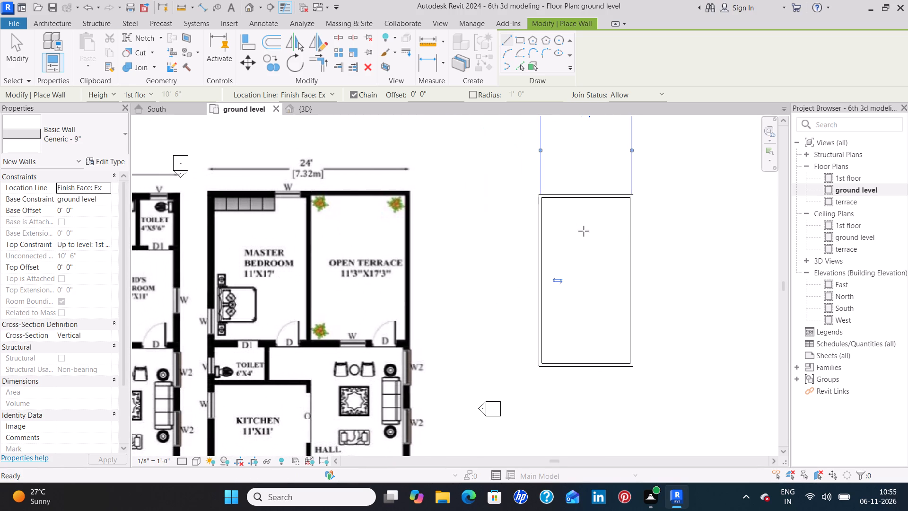
middle_drag(461, 260, 637, 237)
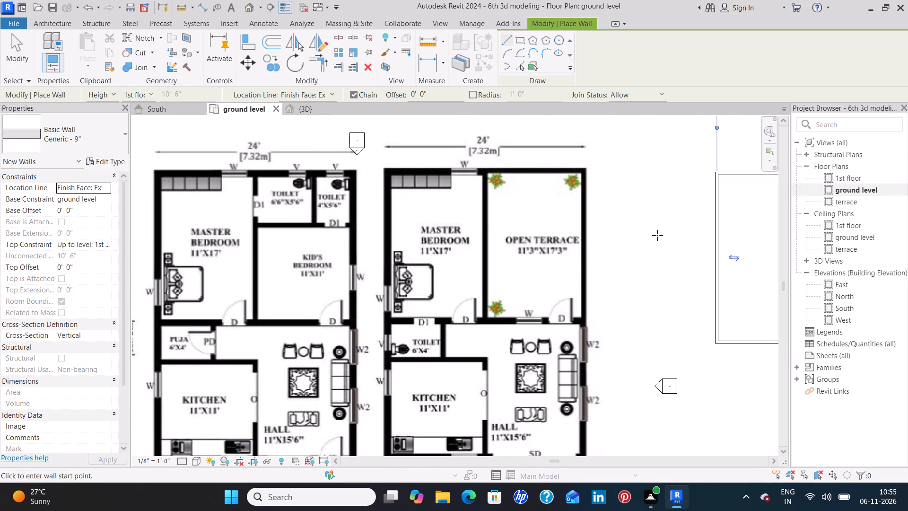
middle_drag(738, 220, 674, 232)
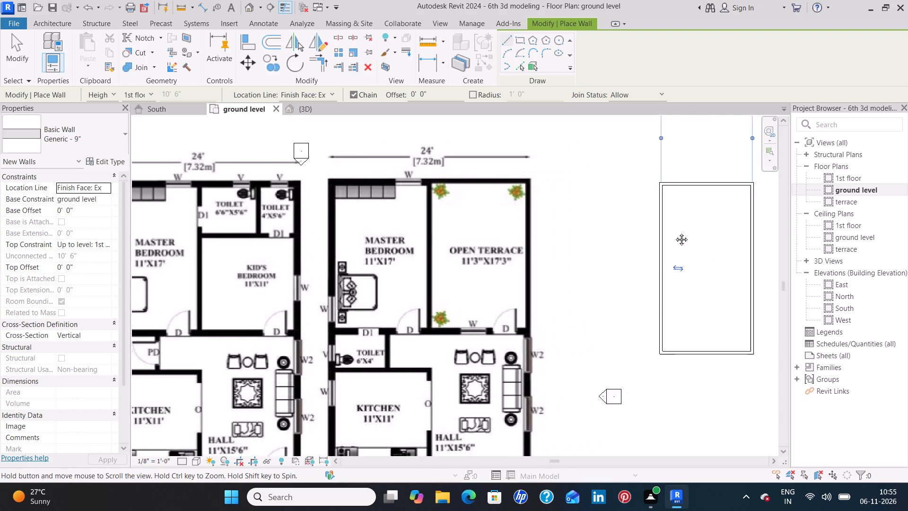
middle_drag(674, 232, 640, 243)
middle_drag(642, 242, 670, 242)
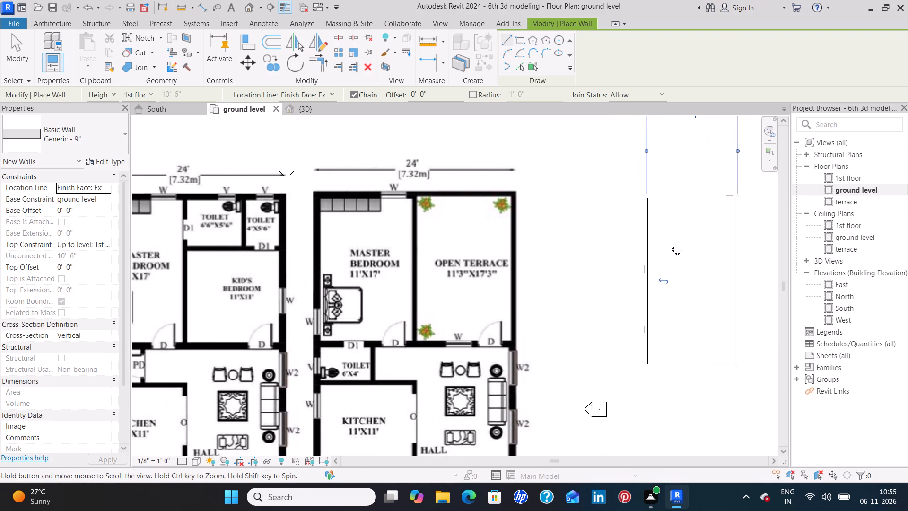
middle_drag(670, 242, 683, 242)
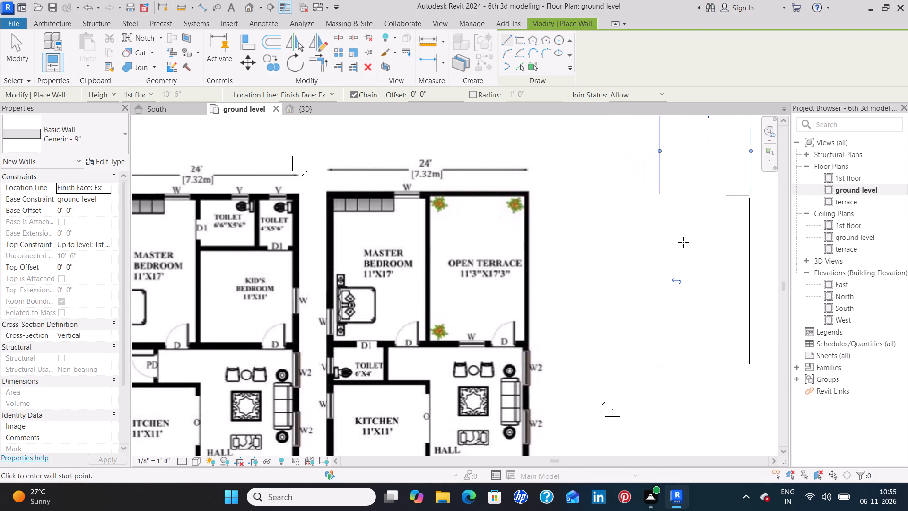
middle_drag(683, 242, 527, 264)
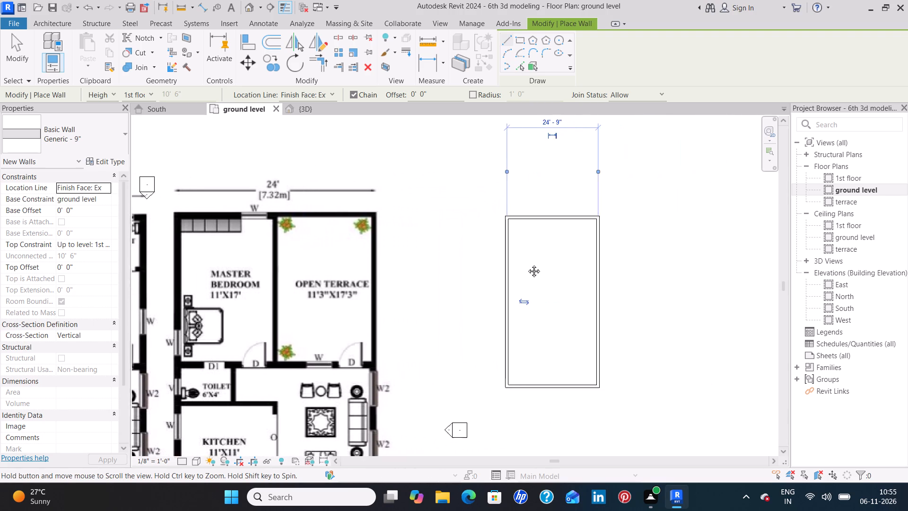
middle_drag(527, 264, 524, 264)
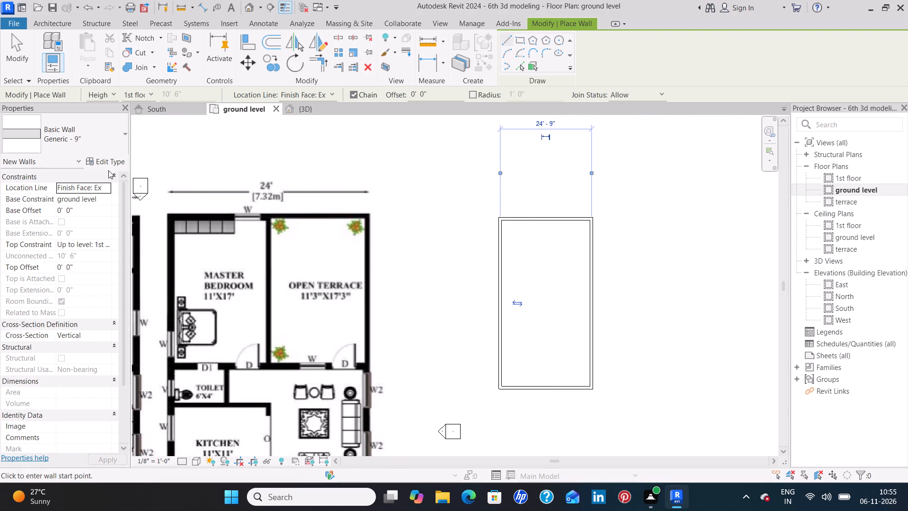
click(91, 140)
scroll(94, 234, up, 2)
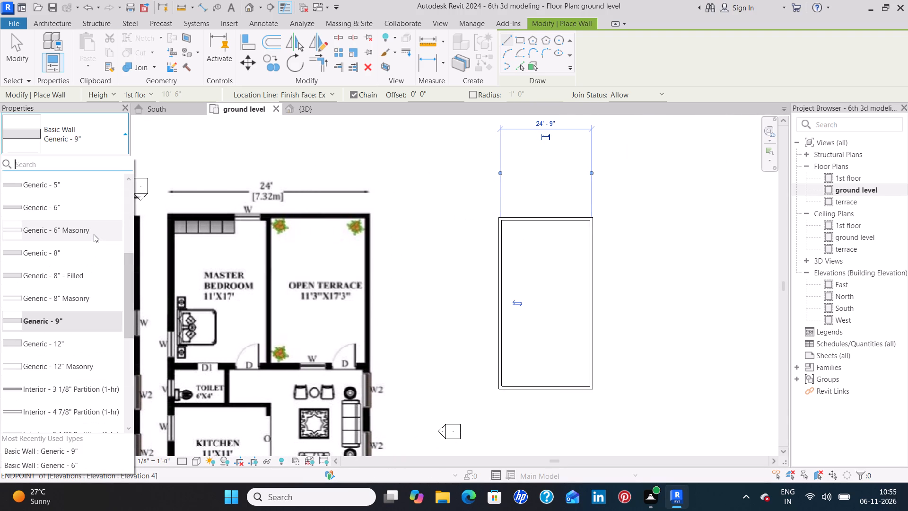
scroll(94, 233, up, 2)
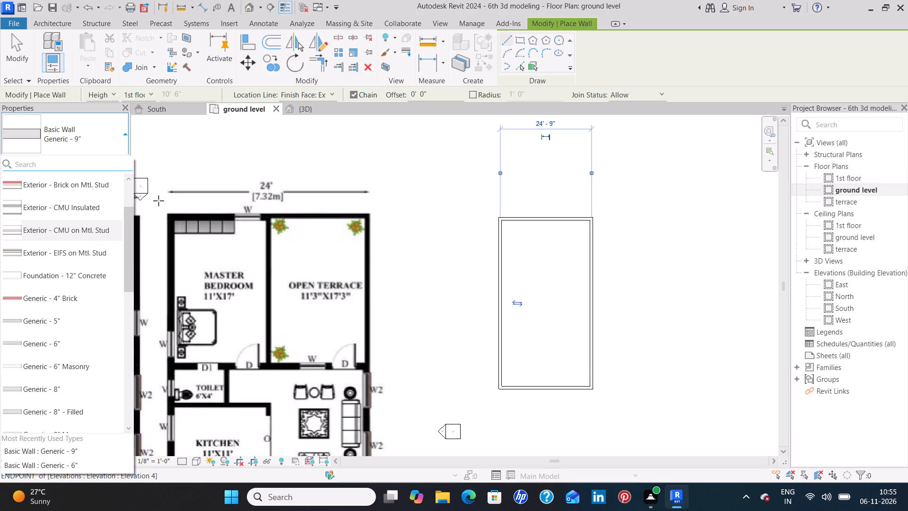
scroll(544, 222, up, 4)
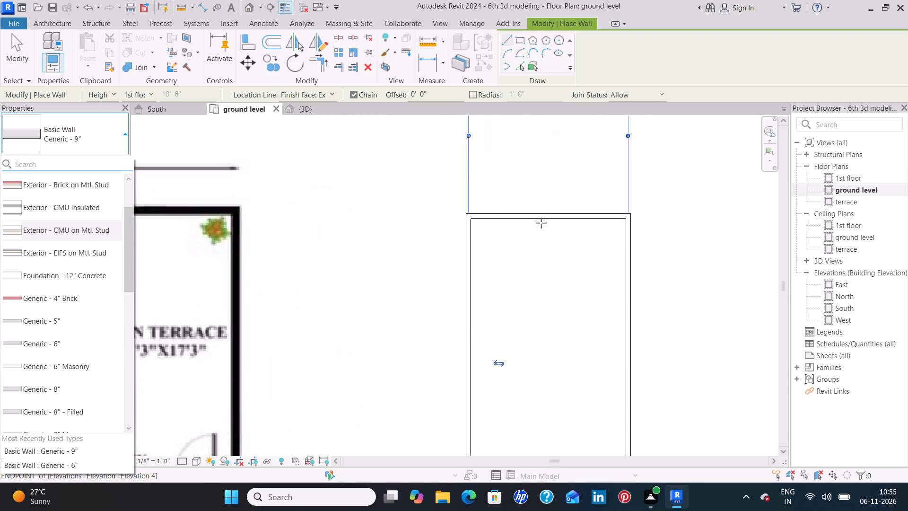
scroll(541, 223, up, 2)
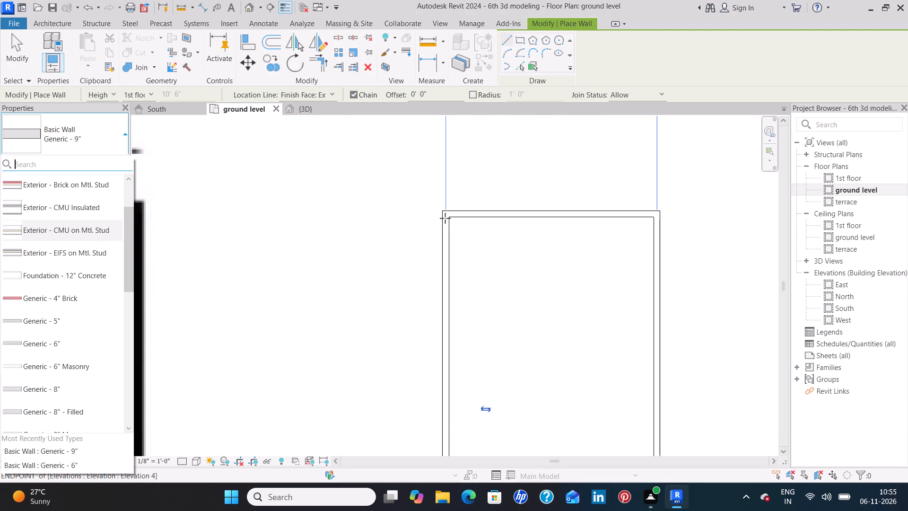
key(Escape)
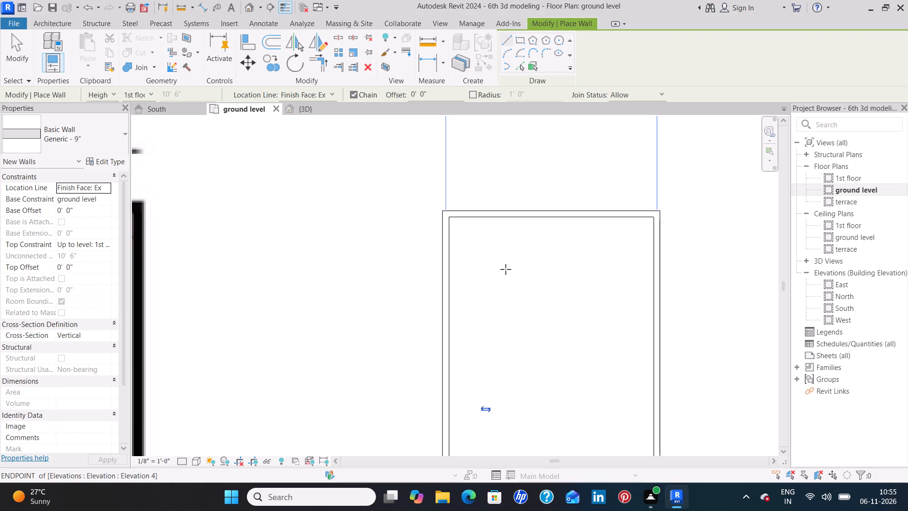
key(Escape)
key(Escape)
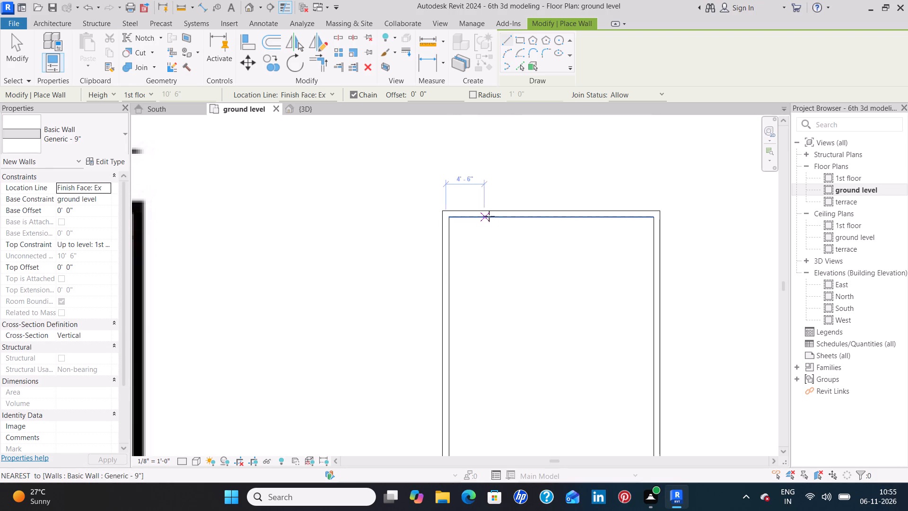
Draw a 17' interior wall perpendicular to the north exterior wall, starting about 11'-6" from the west wall.
click(541, 215)
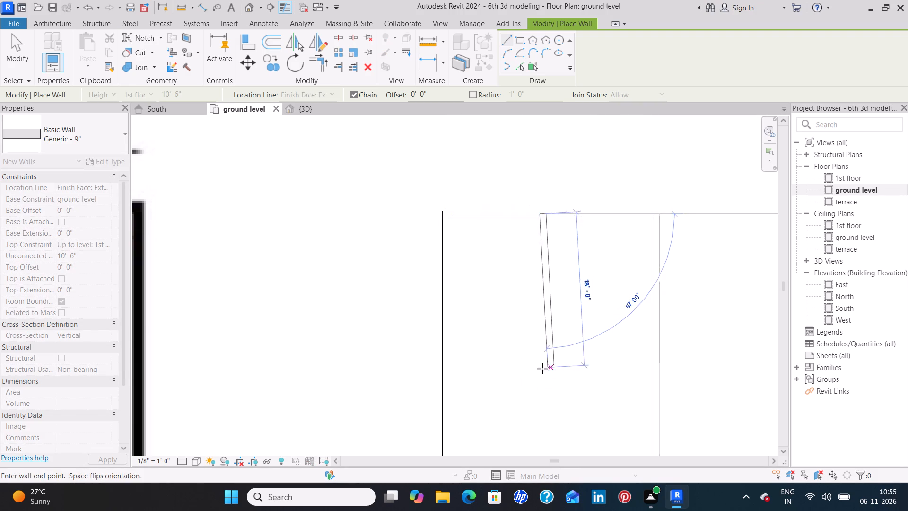
scroll(535, 362, down, 9)
scroll(532, 359, up, 7)
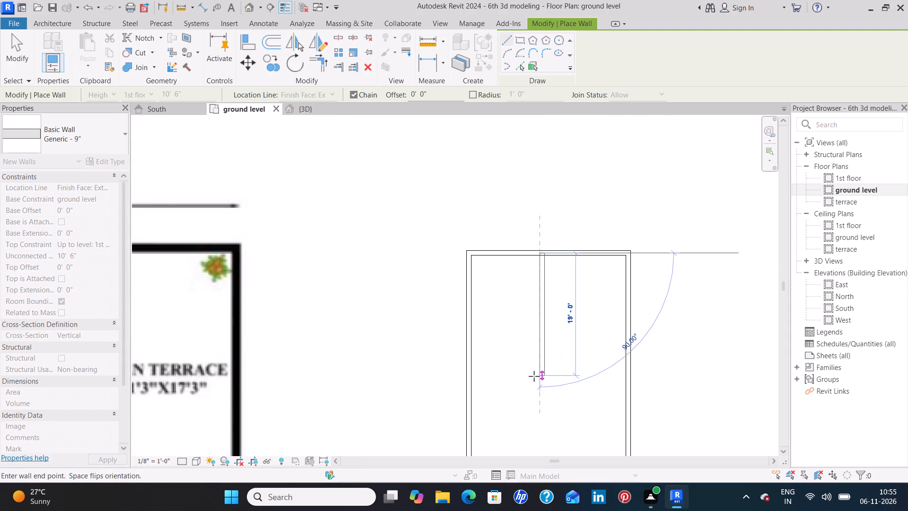
text(17)
key(apostrophe)
key(Return)
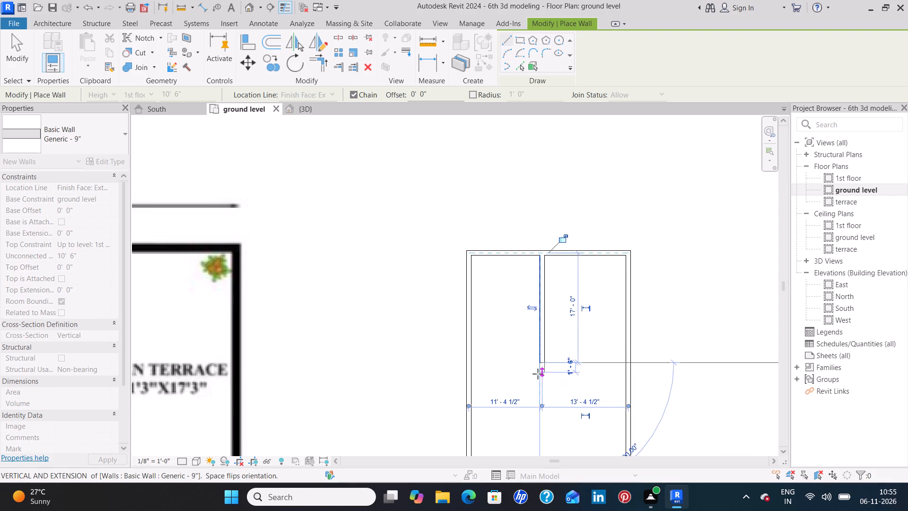
key(Escape)
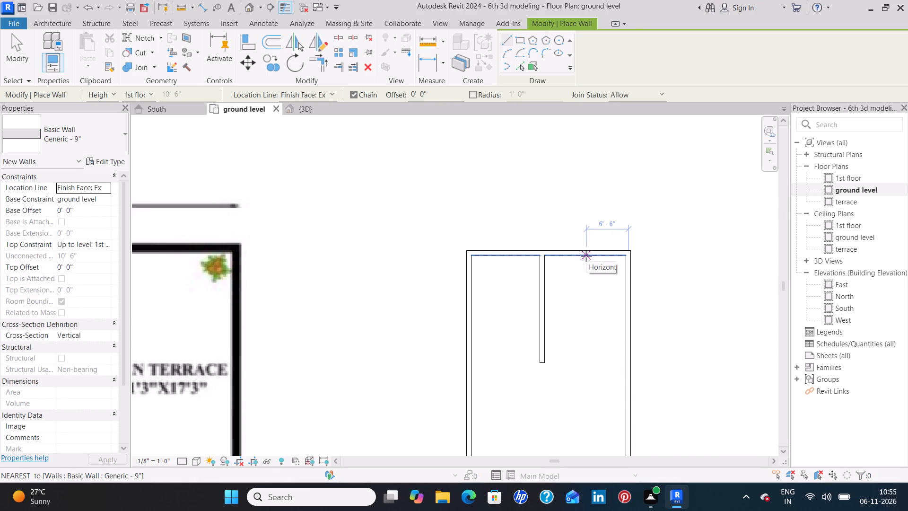
Draw a 5'6" toilet partition wall perpendicular to the north exterior wall, starting about 4'-0" from the east wall.
middle_click(395, 327)
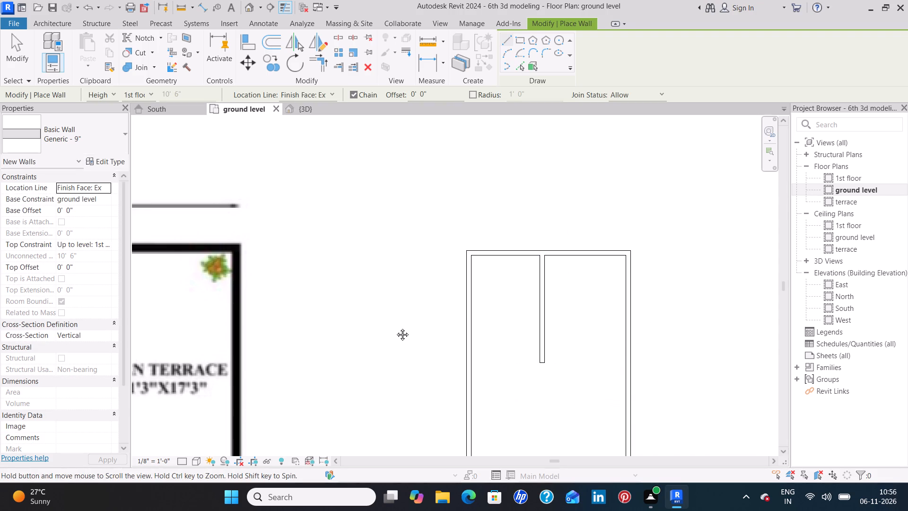
click(602, 256)
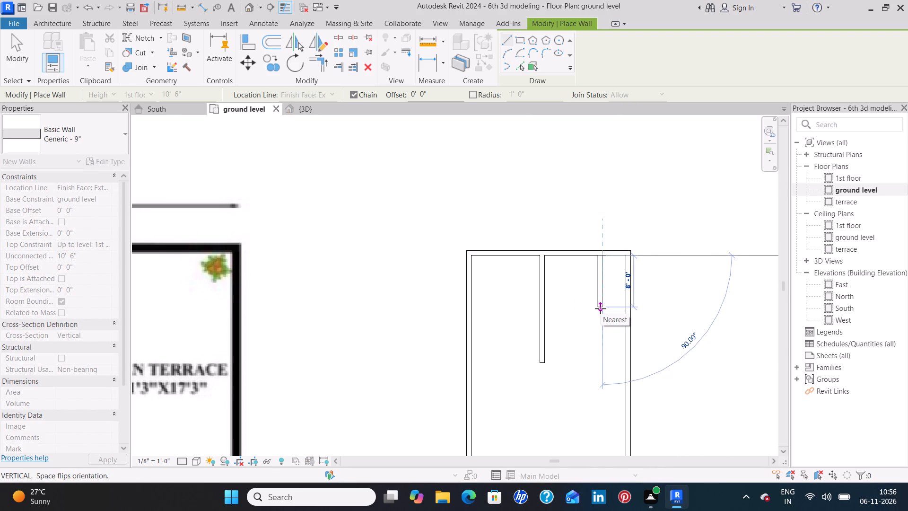
middle_drag(387, 338, 602, 298)
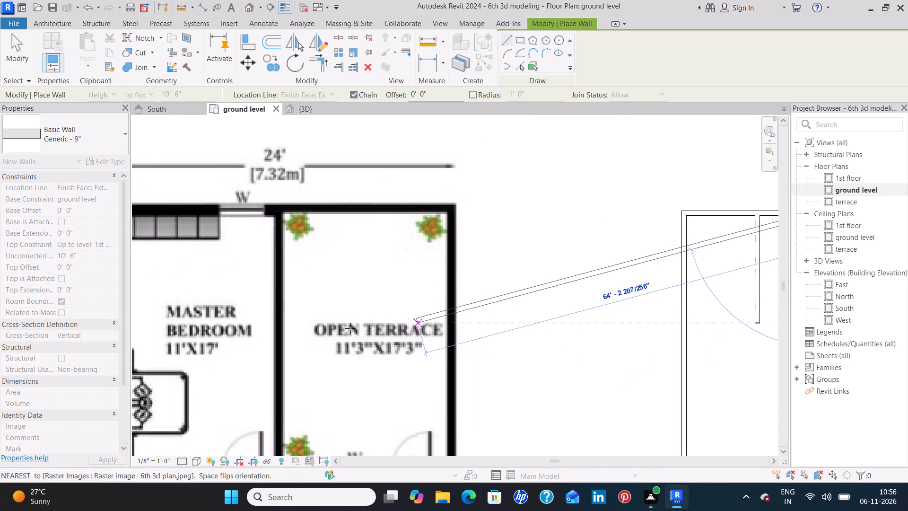
middle_drag(329, 328, 589, 298)
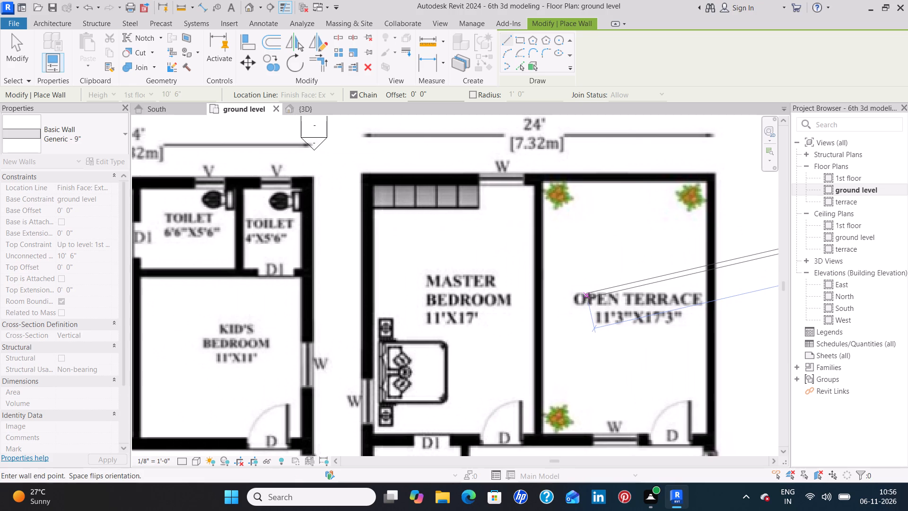
middle_drag(589, 298, 370, 322)
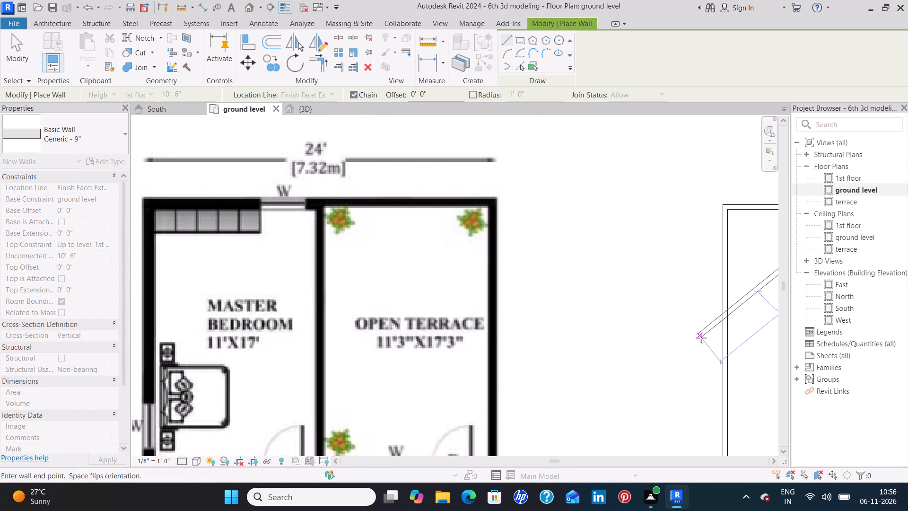
middle_drag(676, 338, 410, 332)
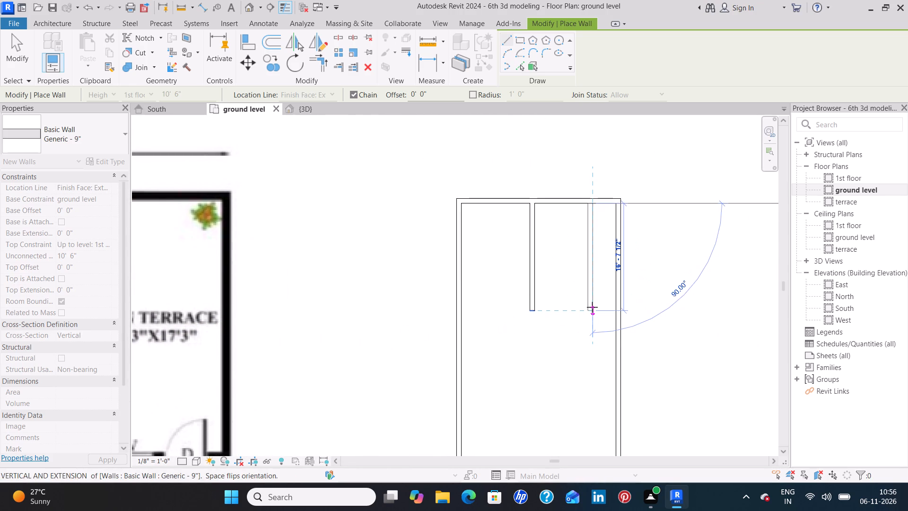
text(5;)
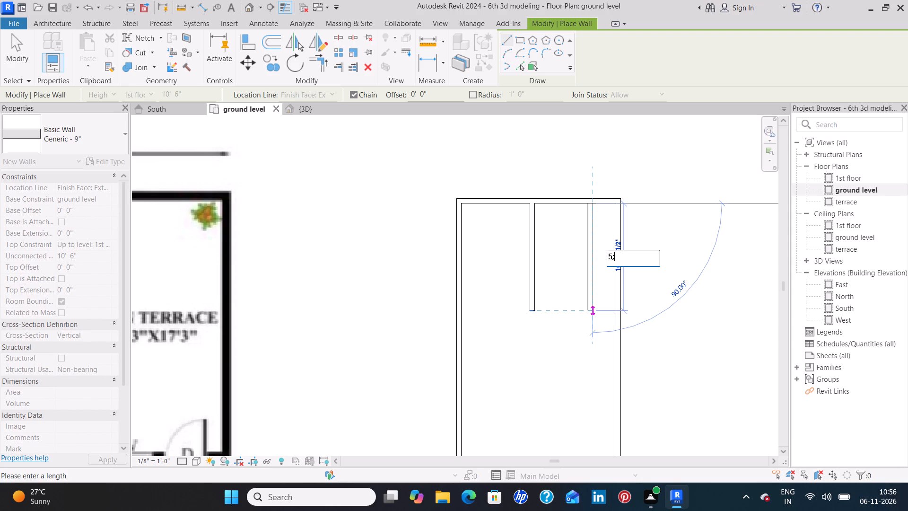
key(BackSpace)
key(apostrophe)
key(6)
key(shift+quotedbl)
key(Return)
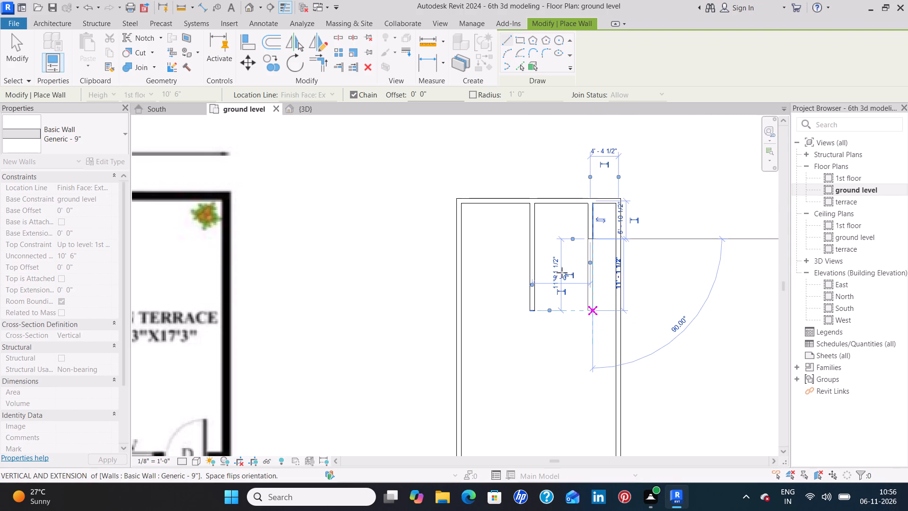
key(Escape)
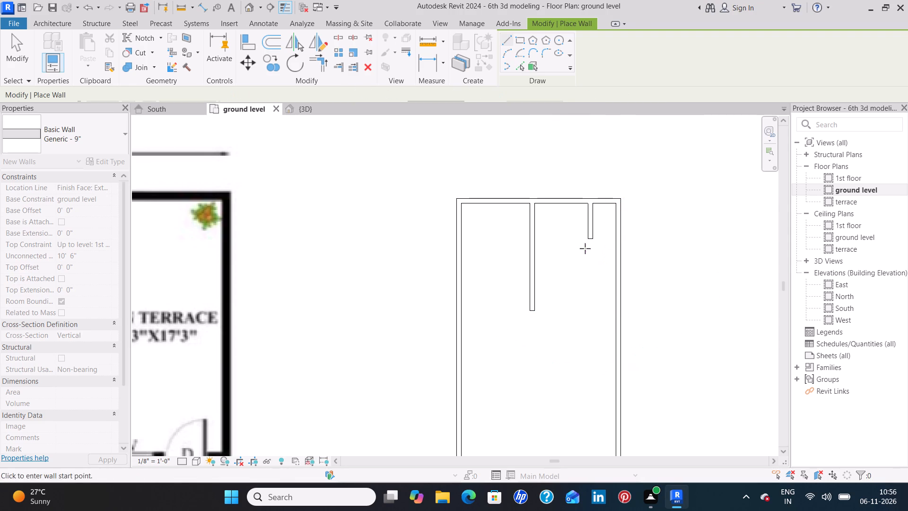
middle_drag(574, 243, 506, 309)
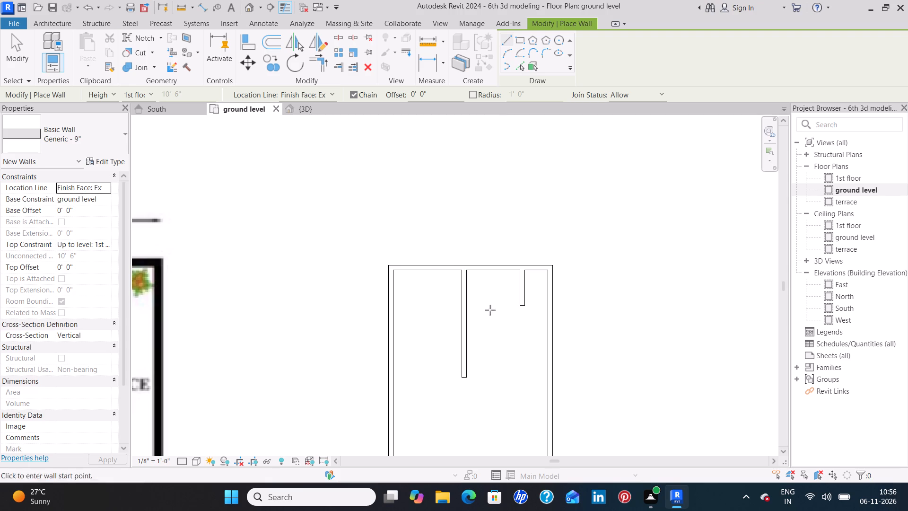
Draw a wall about 13'-9" long from the east wall to the long interior wall, closing the south side of both toilets.
click(554, 306)
key(space)
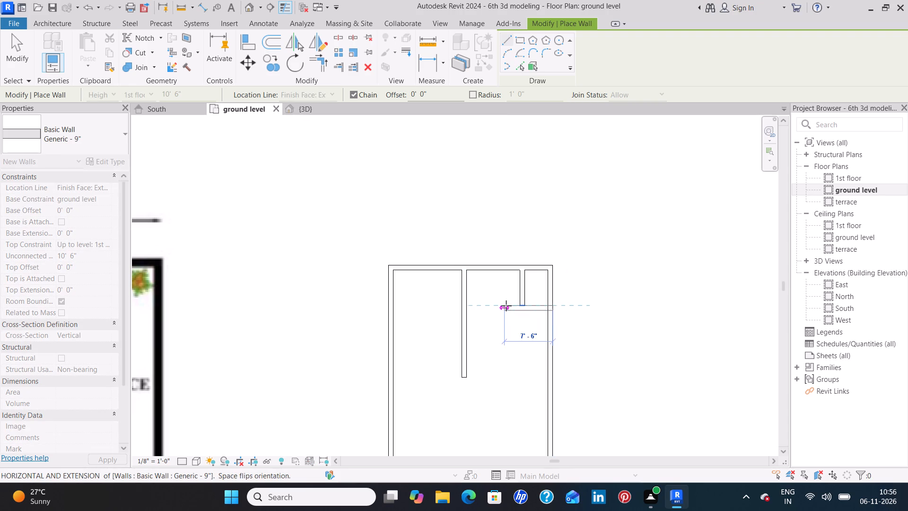
click(464, 302)
key(Escape)
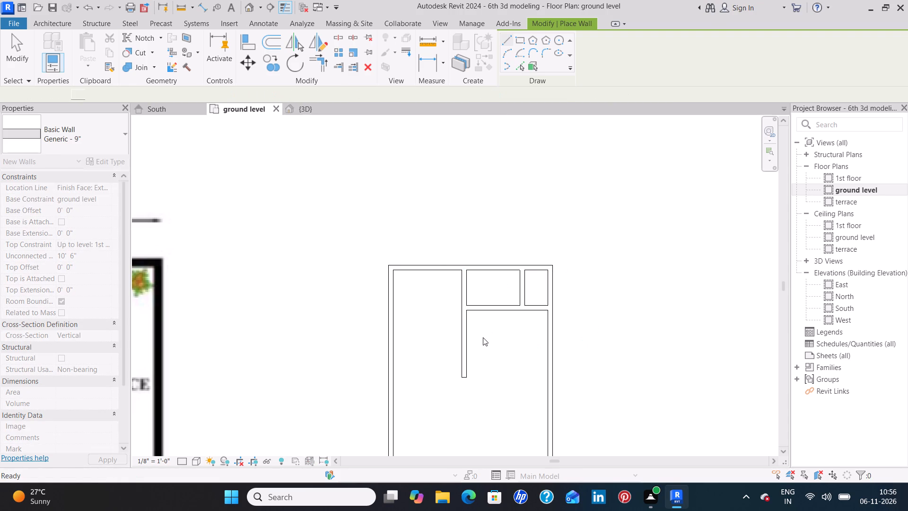
Draw a wall across the full house width from the west to the east exterior wall, along the south end of the 17' interior wall.
middle_drag(487, 357, 564, 282)
scroll(564, 282, down, 3)
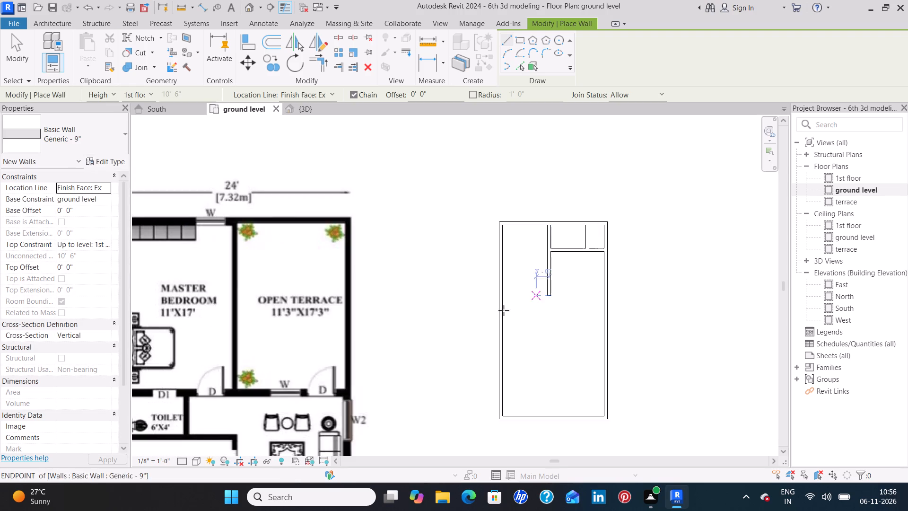
middle_drag(456, 318, 589, 313)
middle_drag(359, 342, 555, 323)
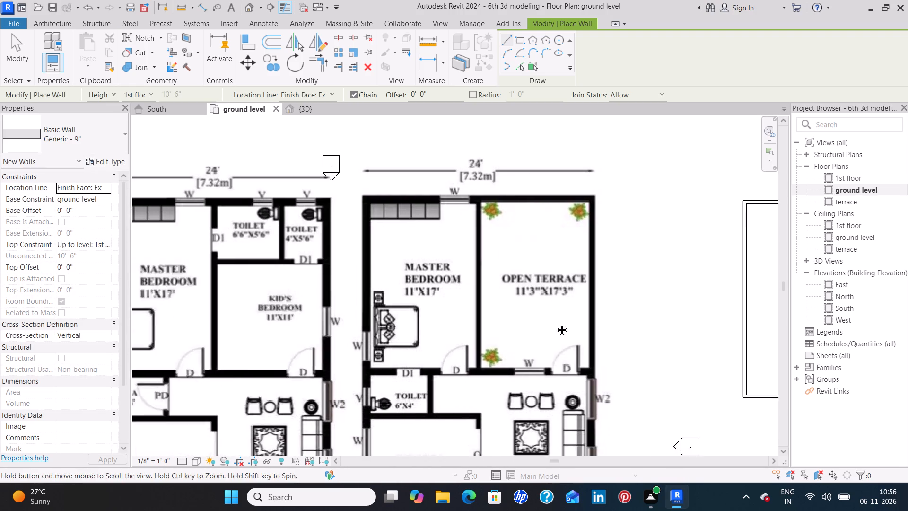
middle_drag(555, 323, 610, 315)
middle_drag(604, 317, 408, 311)
middle_drag(687, 343, 496, 351)
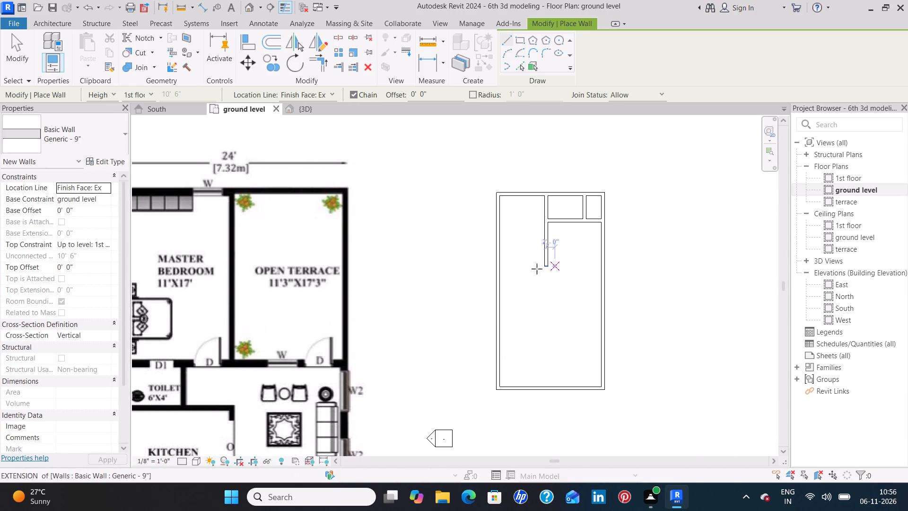
click(498, 264)
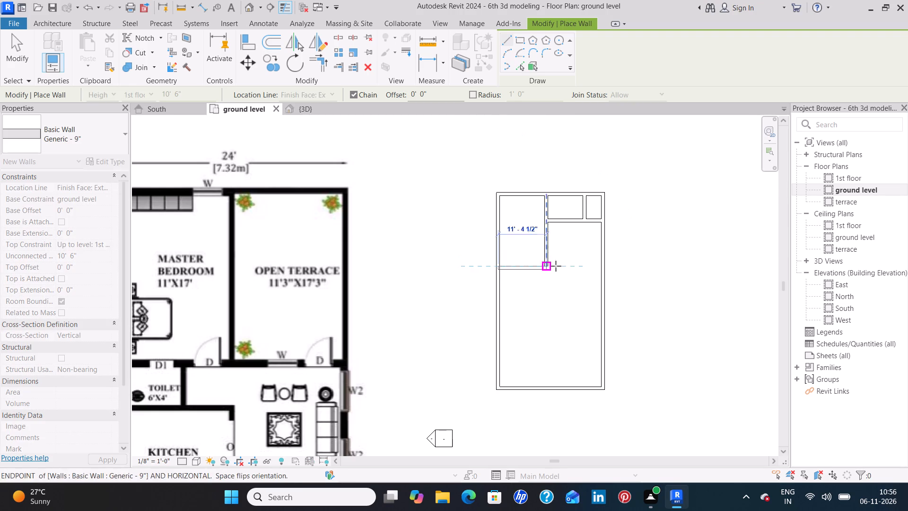
click(602, 268)
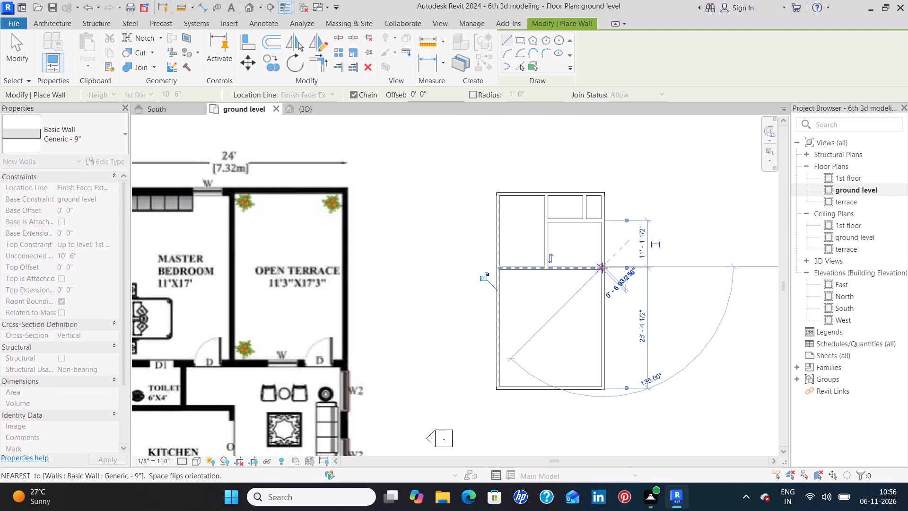
key(Escape)
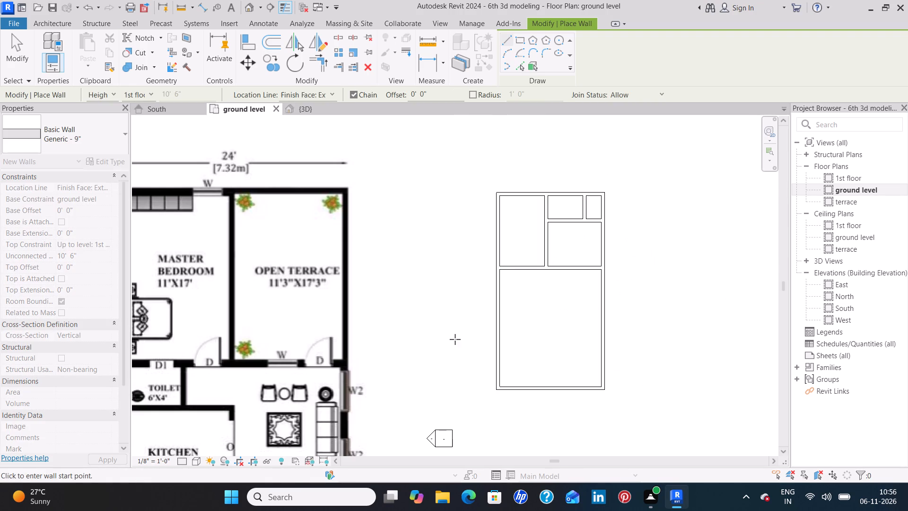
Enclose the puja room with a 6' wall from the west wall, about 4' south of the cross wall, returning north to it.
middle_drag(455, 339, 655, 294)
scroll(511, 322, down, 1)
middle_drag(323, 326, 373, 312)
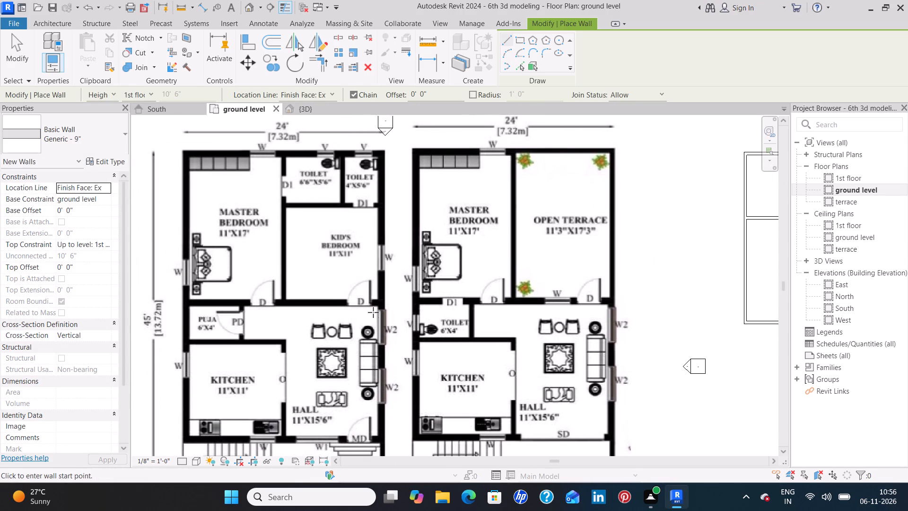
scroll(157, 347, up, 4)
scroll(199, 322, down, 4)
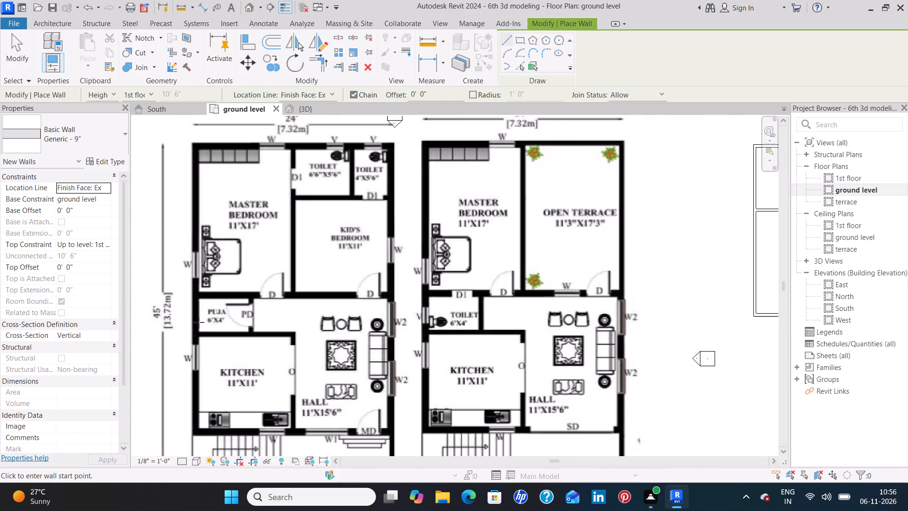
middle_drag(627, 358, 430, 392)
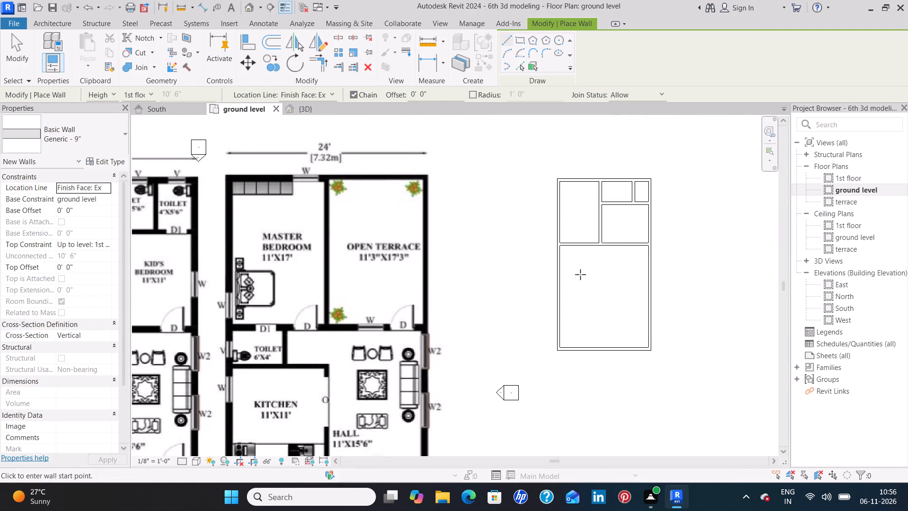
middle_drag(580, 274, 528, 316)
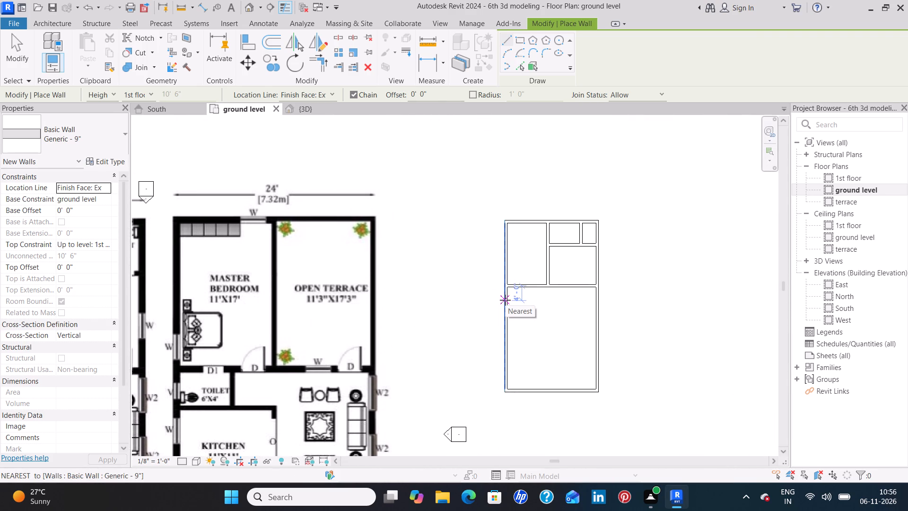
click(505, 300)
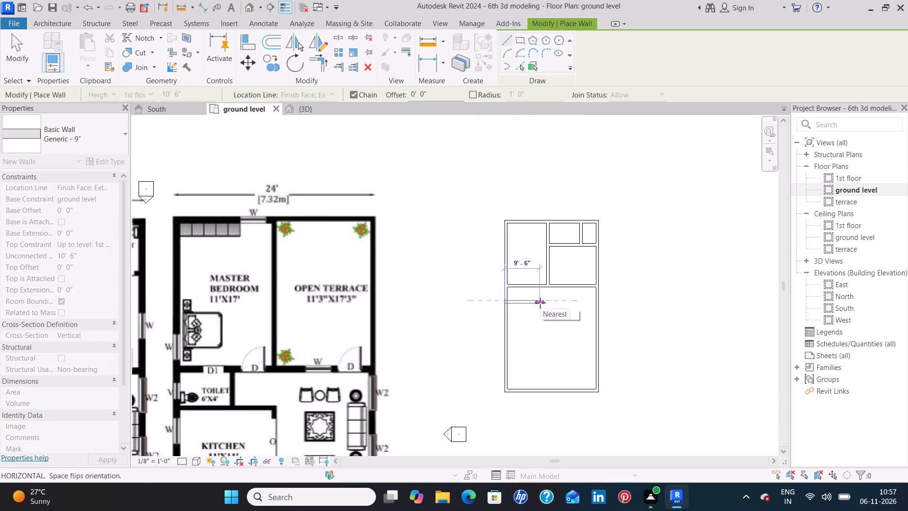
key(6)
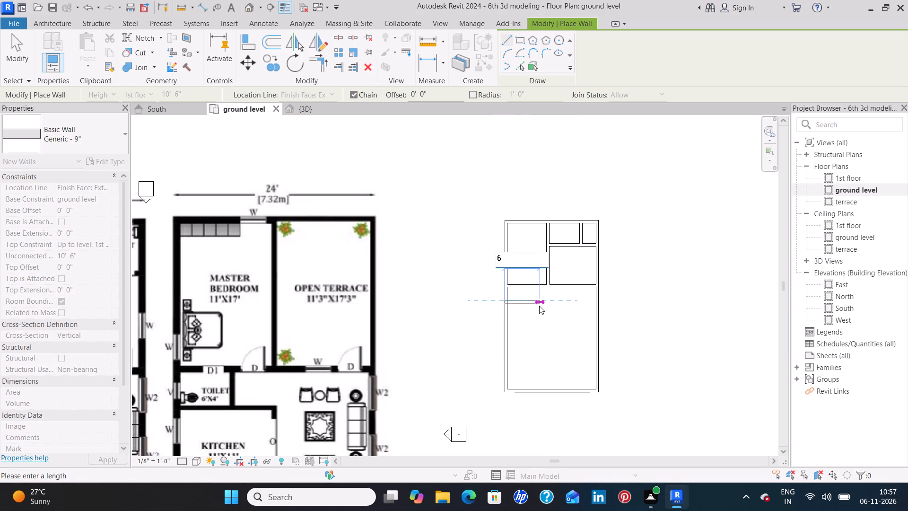
key(apostrophe)
key(Return)
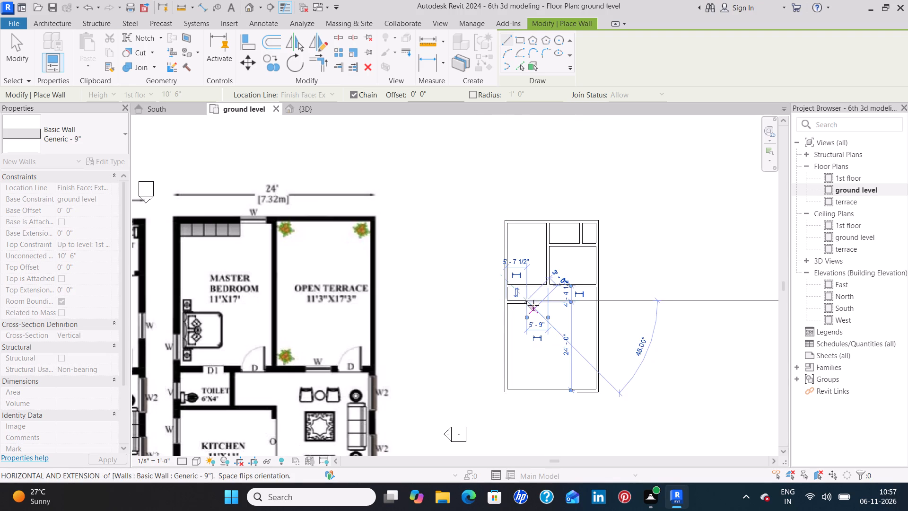
click(527, 288)
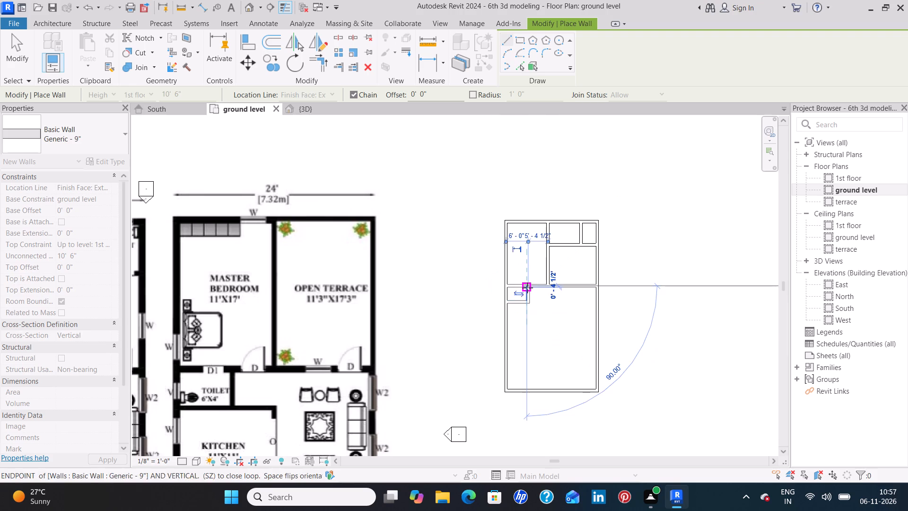
key(Escape)
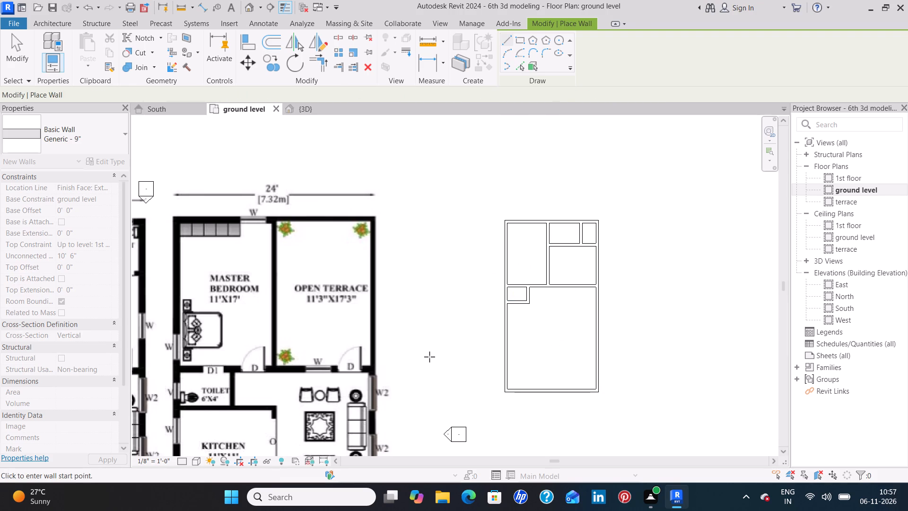
Draw the kitchen's 11' south wall eastward from the west exterior wall, about 11' south of the puja room.
scroll(429, 357, down, 4)
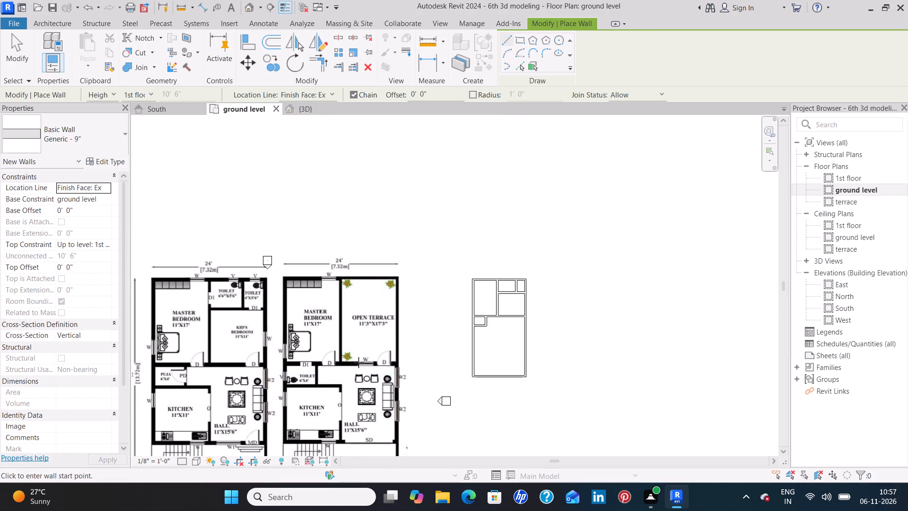
middle_drag(364, 355, 387, 314)
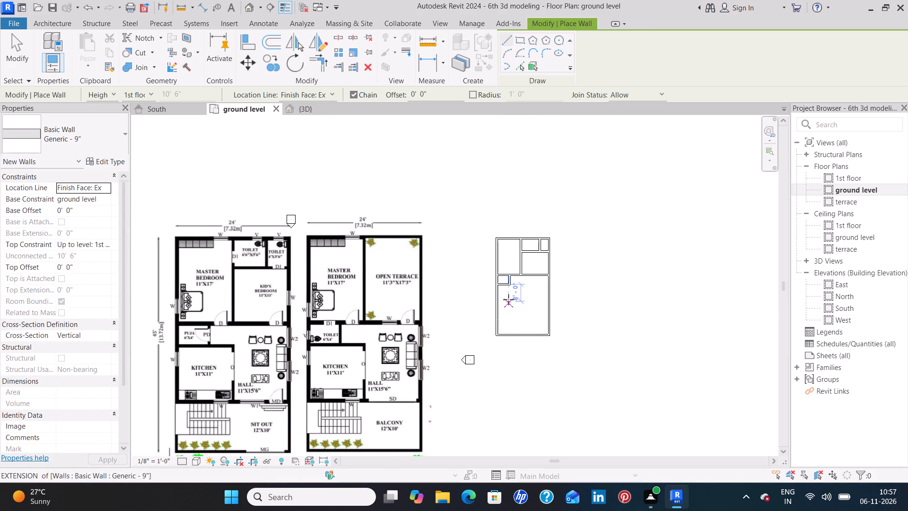
scroll(507, 294, up, 8)
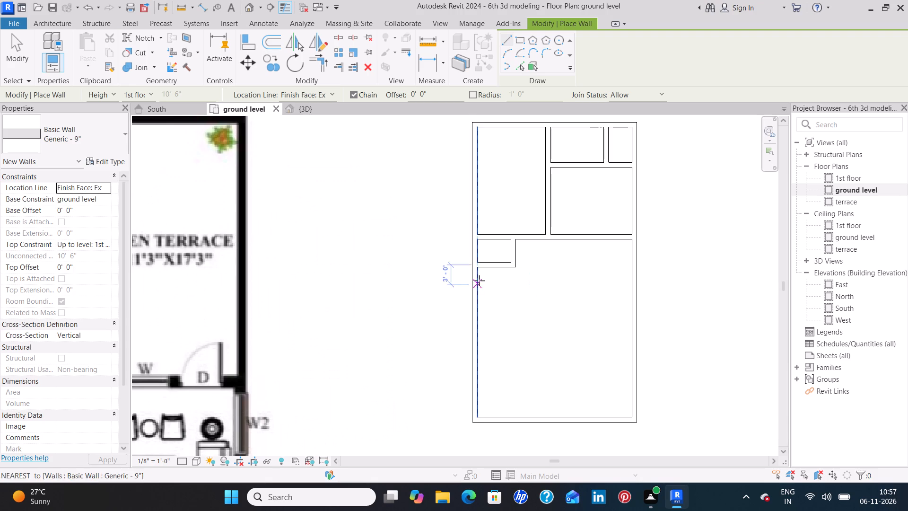
click(476, 336)
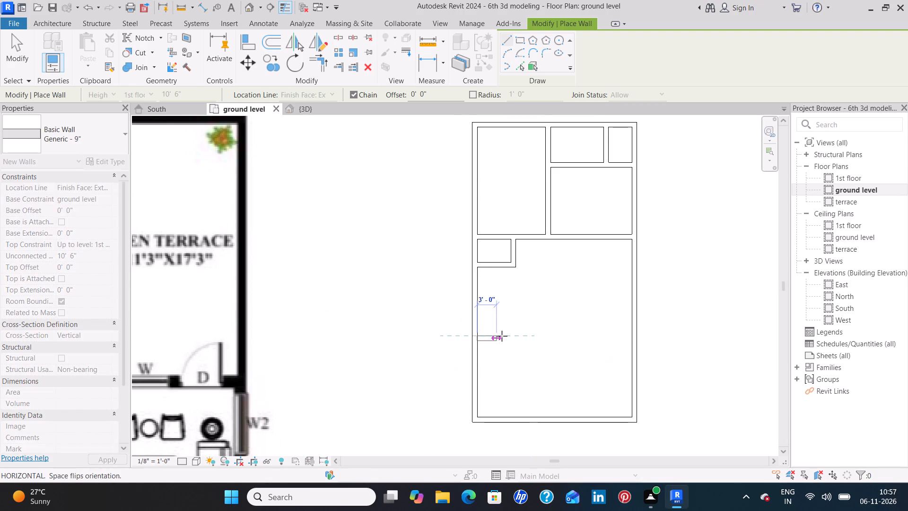
text(11)
key(apostrophe)
key(Return)
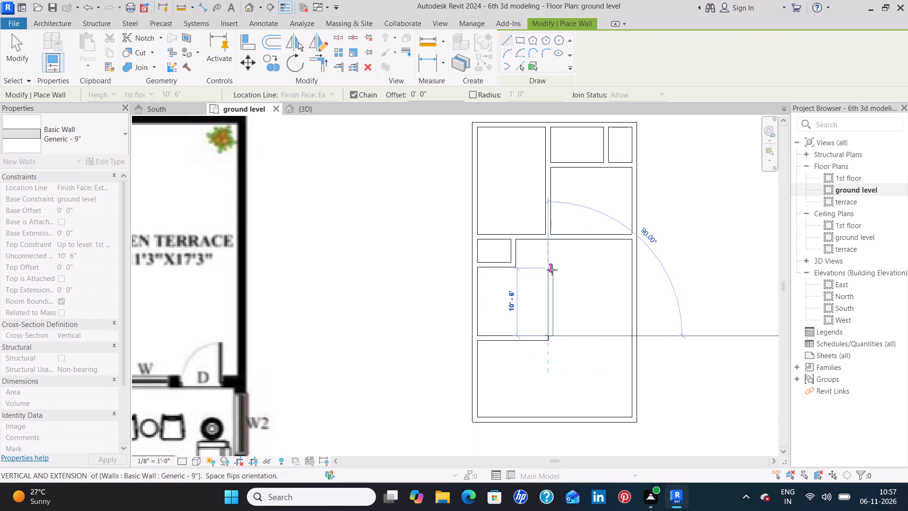
Continue the kitchen outline with an 11' east wall running north from the end of its south wall.
middle_drag(431, 293, 677, 312)
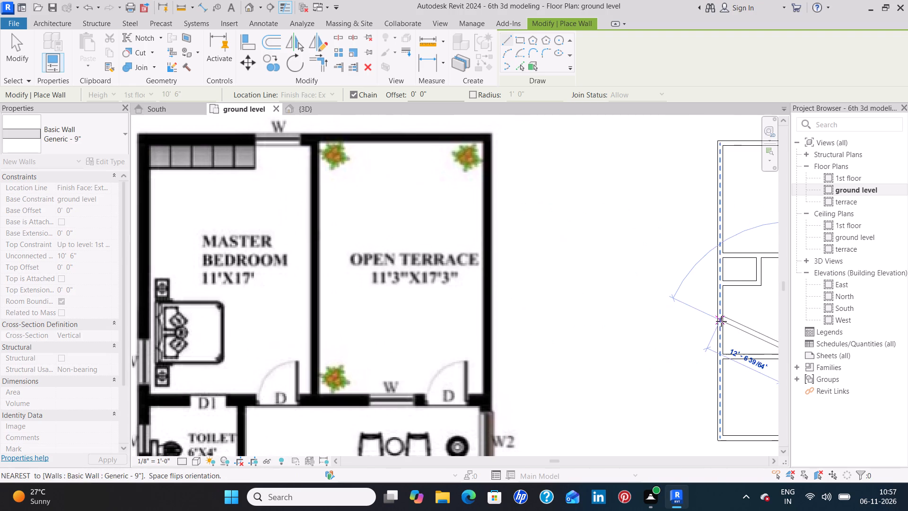
middle_drag(525, 363, 673, 315)
scroll(692, 309, down, 3)
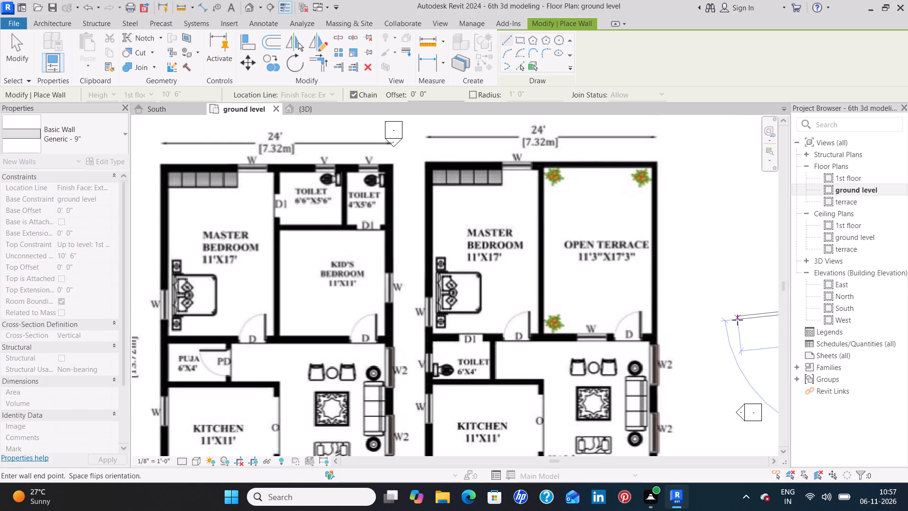
middle_drag(736, 320, 494, 292)
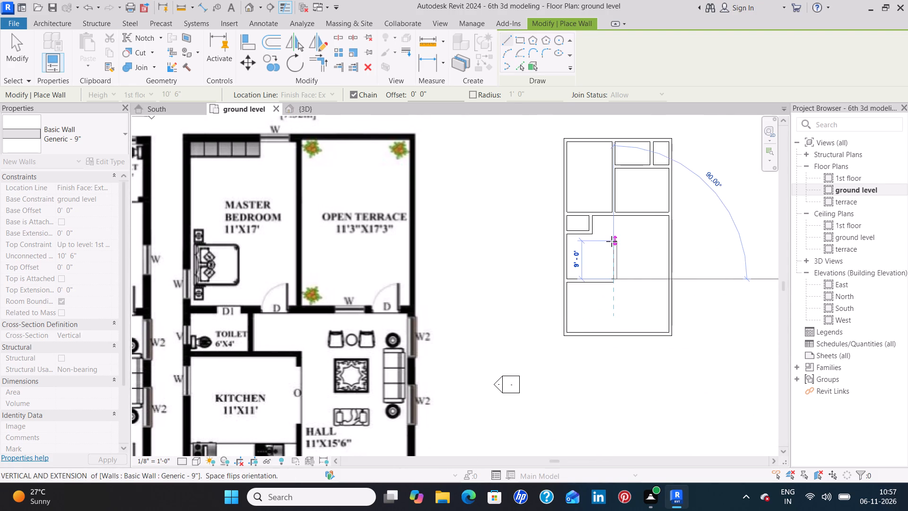
text(11)
key(apostrophe)
key(Return)
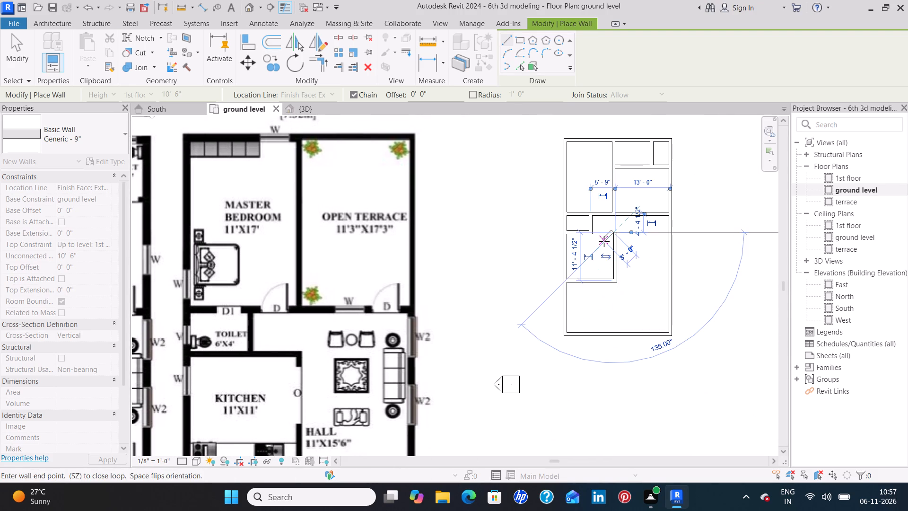
Close the kitchen's north side with a wall about 5' long, running west to the puja room's southeast corner.
middle_drag(593, 235, 570, 321)
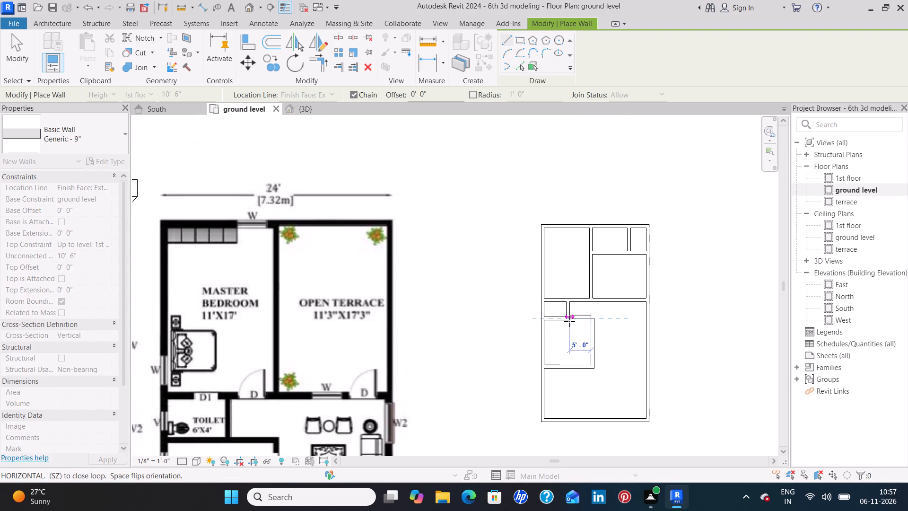
scroll(570, 312, up, 11)
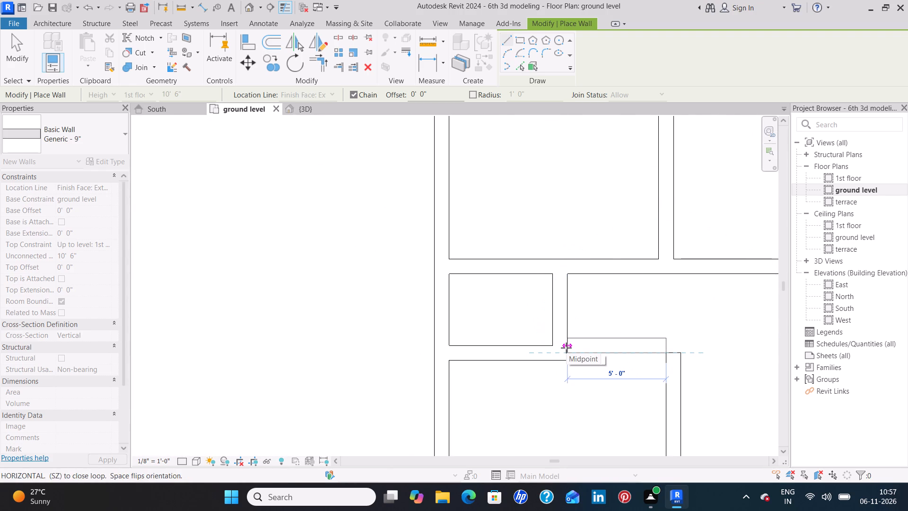
click(566, 348)
key(Escape)
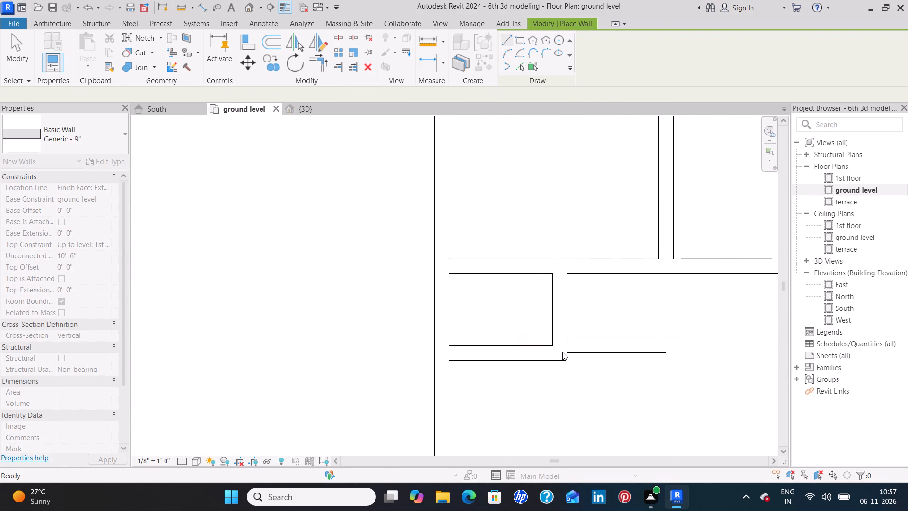
Compare the new kitchen and puja room walls with the reference plan, examining the junction between the two rooms.
scroll(552, 360, down, 9)
scroll(404, 411, down, 3)
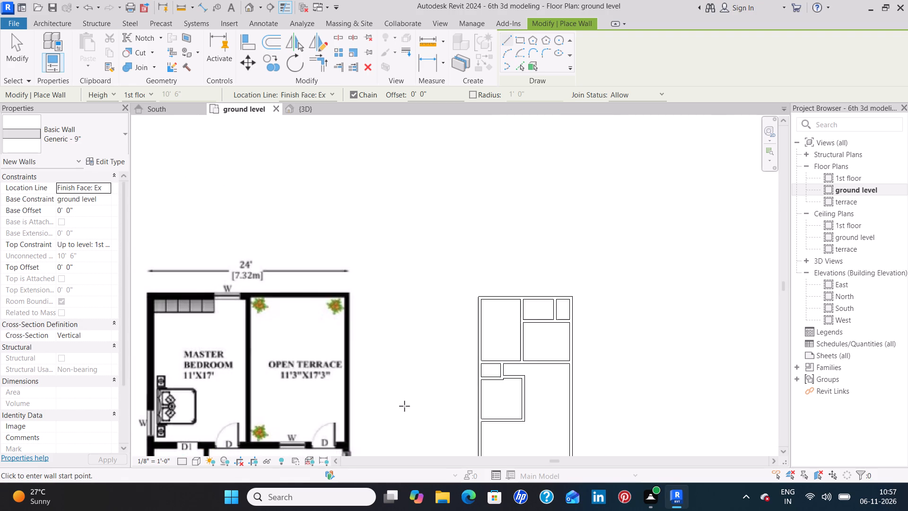
middle_drag(422, 384, 606, 245)
middle_drag(250, 364, 327, 336)
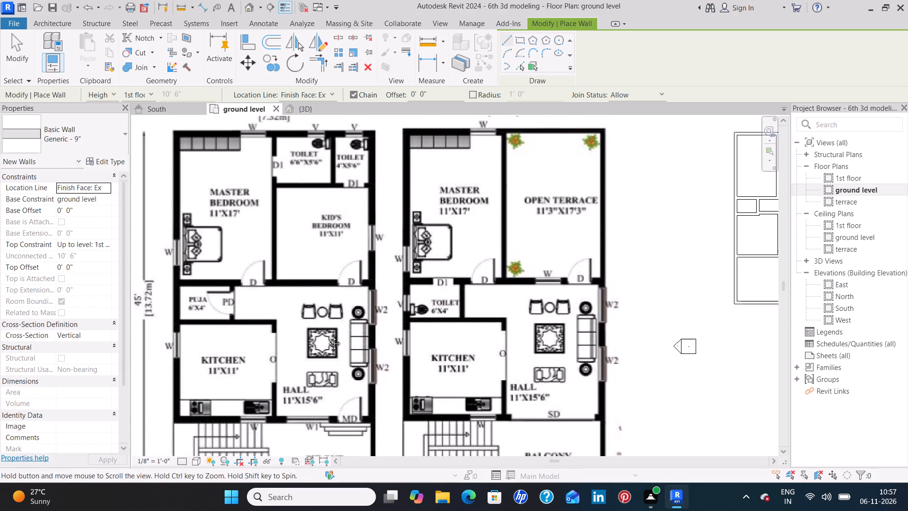
middle_drag(327, 336, 340, 334)
middle_drag(607, 359, 359, 443)
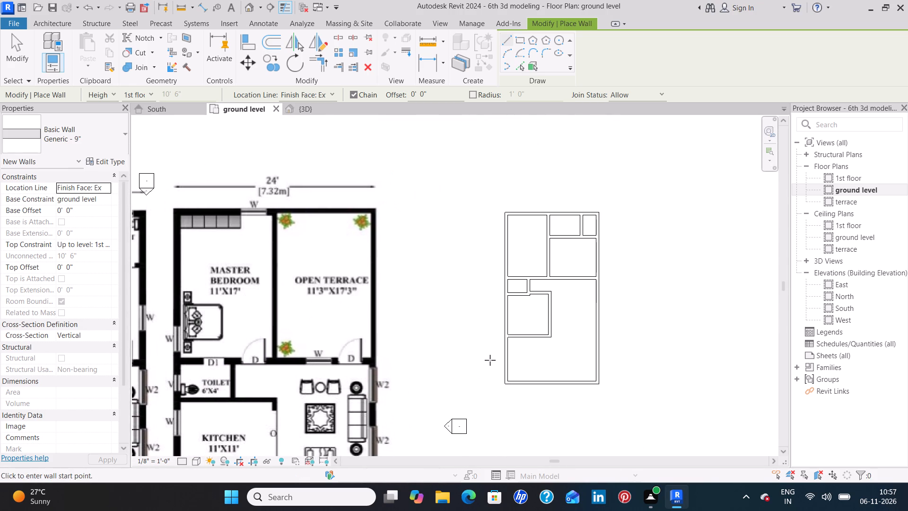
scroll(527, 309, up, 7)
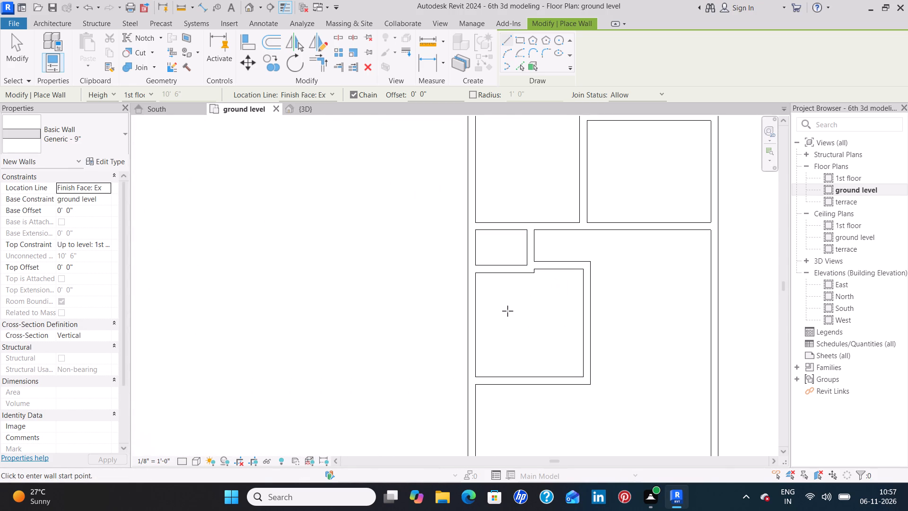
middle_drag(499, 288, 495, 351)
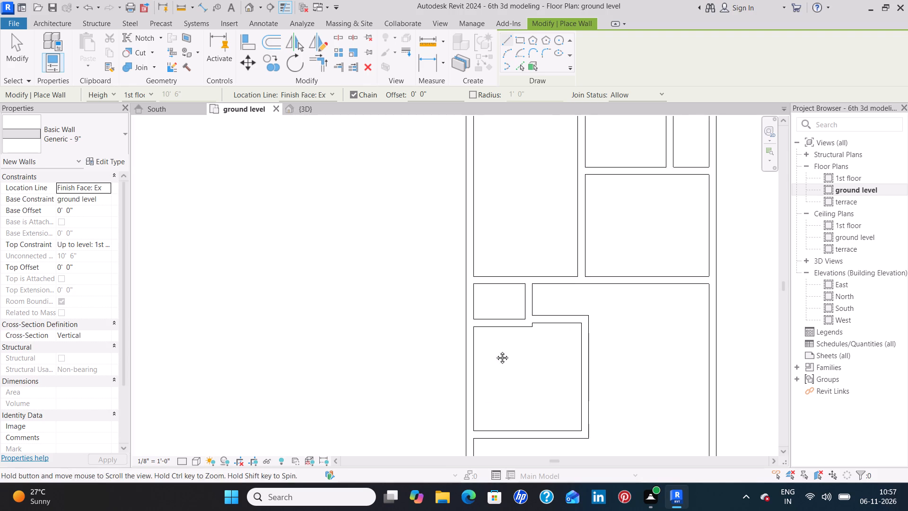
middle_drag(495, 351, 493, 356)
key(Escape)
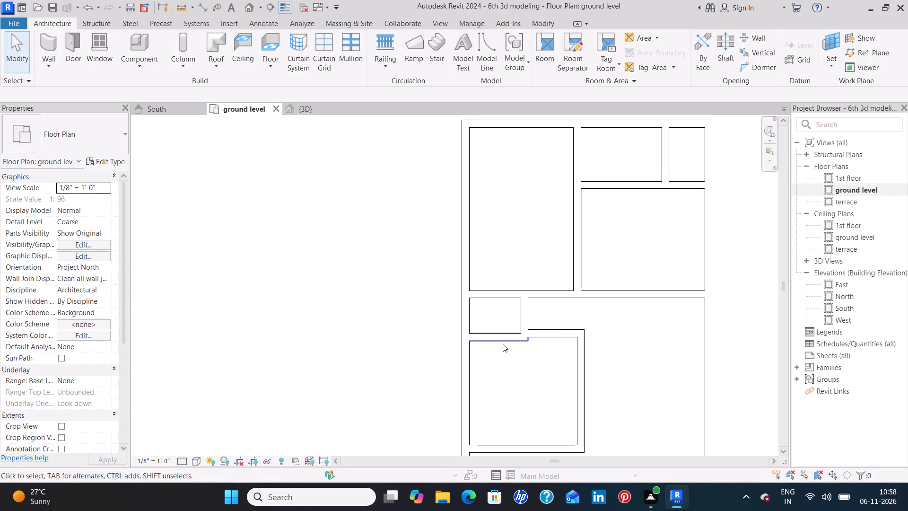
Nudge the puja room's south wall into line with the kitchen's north wall, 4'-0" from the puja room's north wall.
click(503, 344)
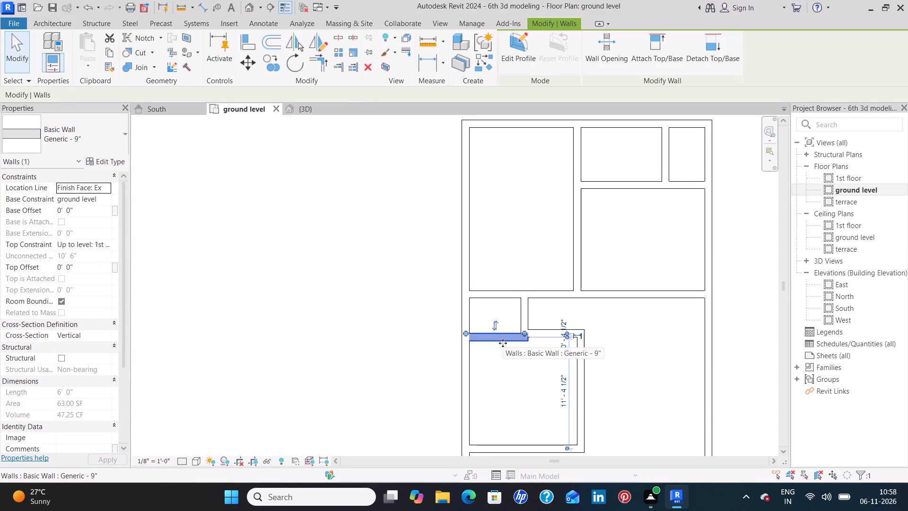
key(Up)
key(Up)
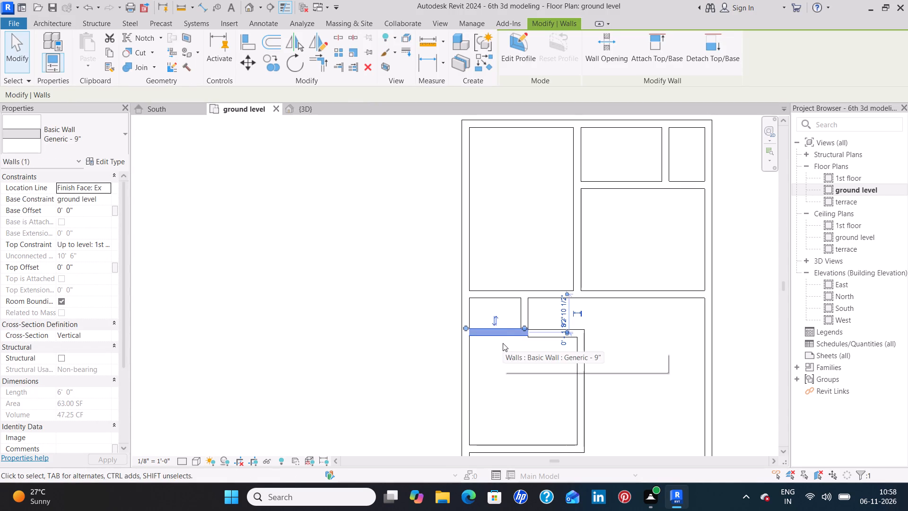
scroll(514, 329, up, 10)
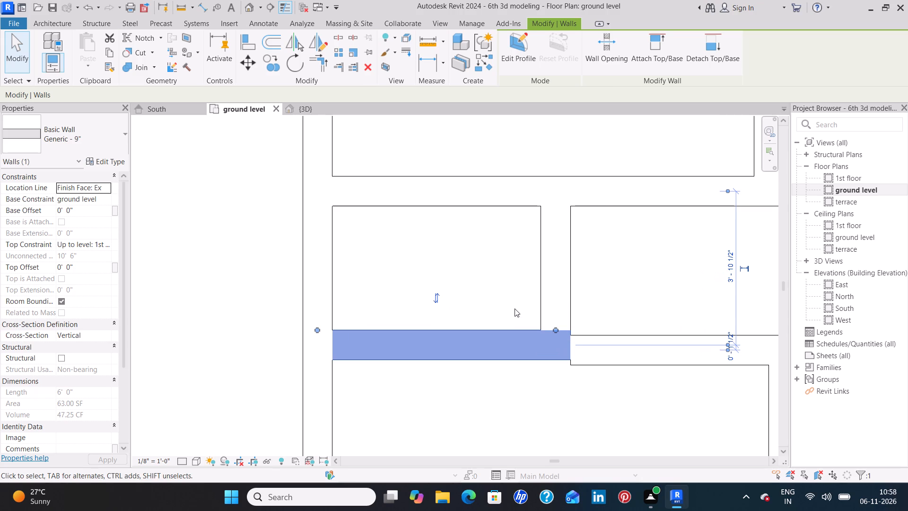
key(Down)
key(Down)
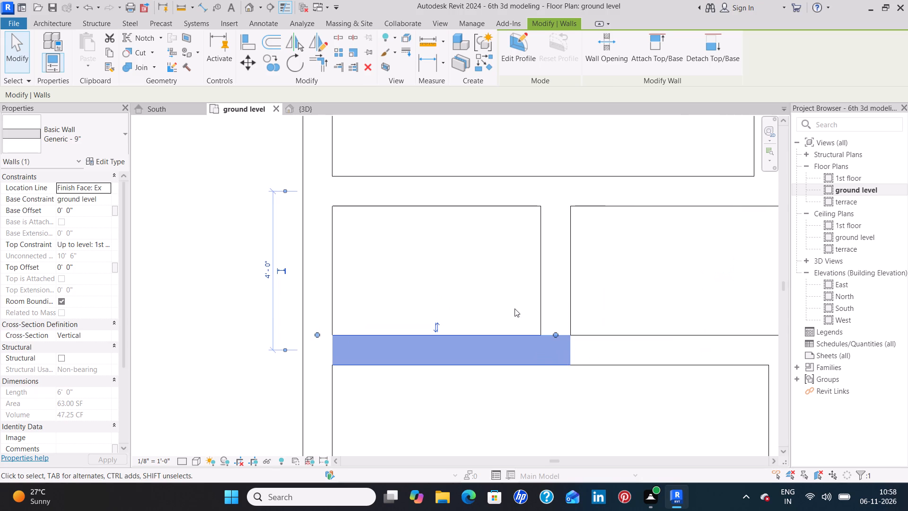
click(494, 233)
scroll(489, 307, down, 5)
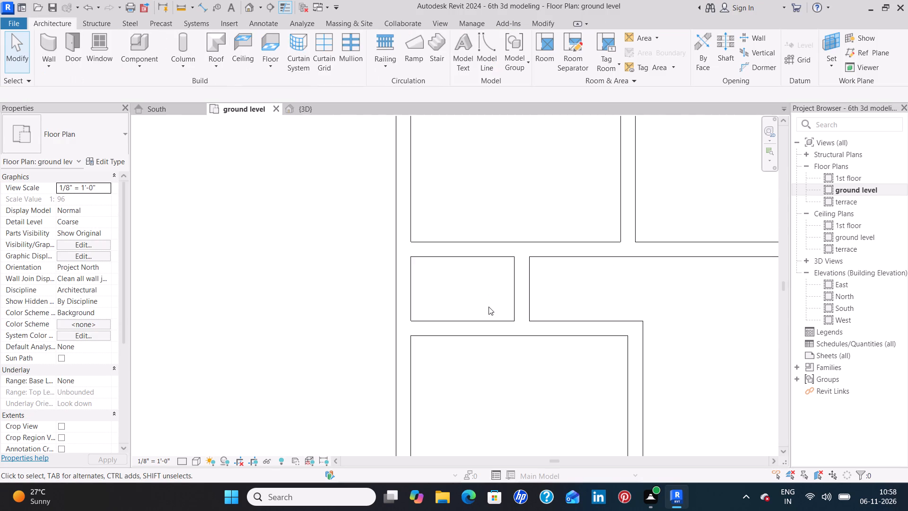
Draw a Generic - 9" wall from the kitchen's southeast corner to the east exterior wall, flush with the kitchen's south wall.
scroll(489, 307, down, 4)
scroll(564, 294, down, 4)
middle_drag(586, 354, 574, 302)
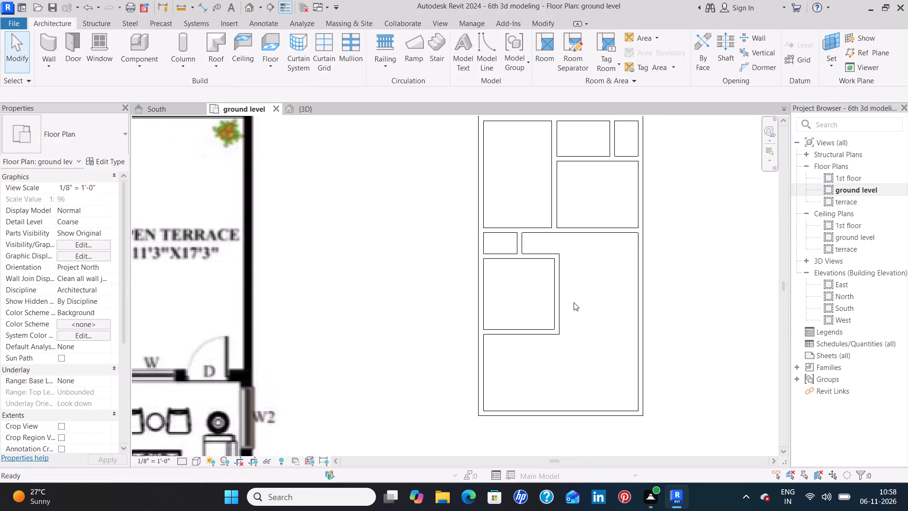
scroll(574, 302, down, 4)
middle_drag(464, 317, 568, 282)
scroll(573, 282, down, 2)
scroll(647, 299, down, 2)
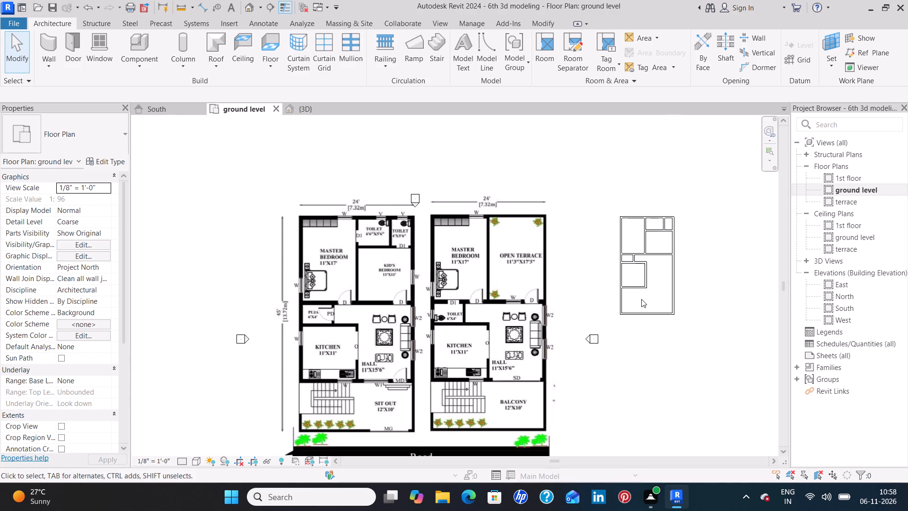
middle_drag(626, 326, 605, 282)
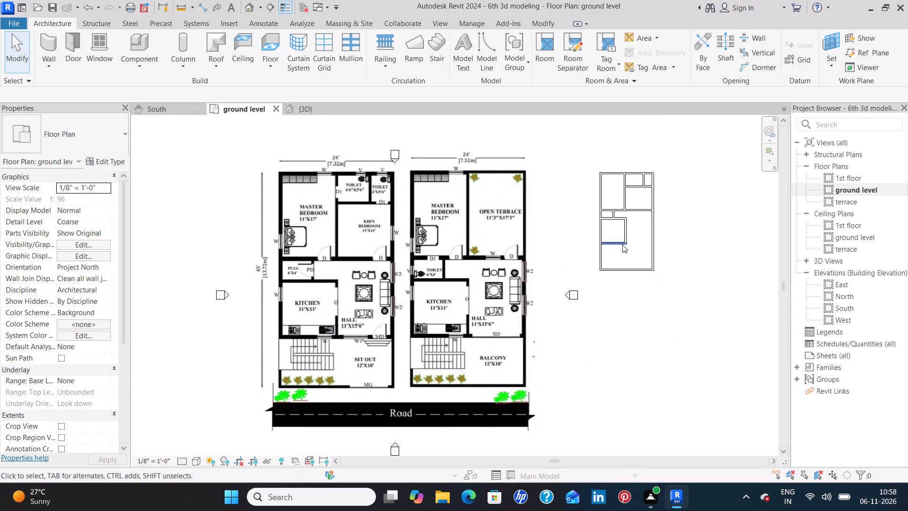
scroll(622, 245, up, 10)
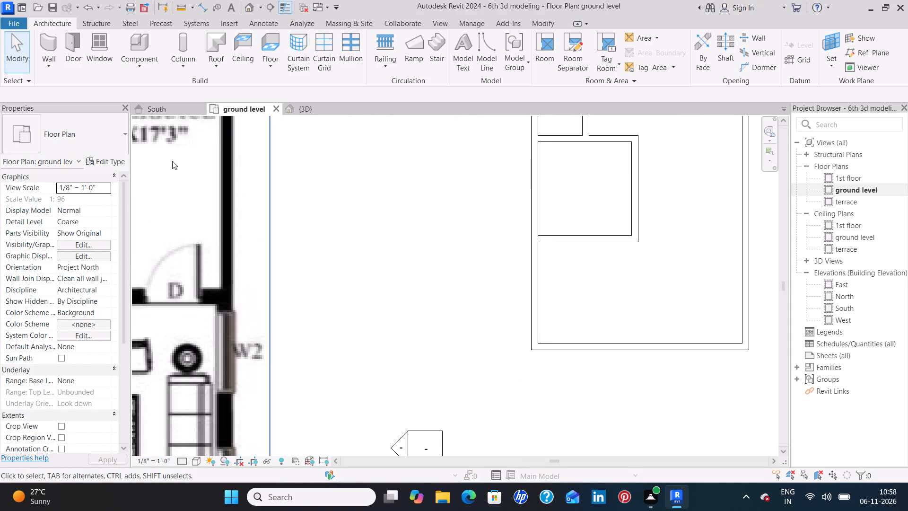
click(40, 36)
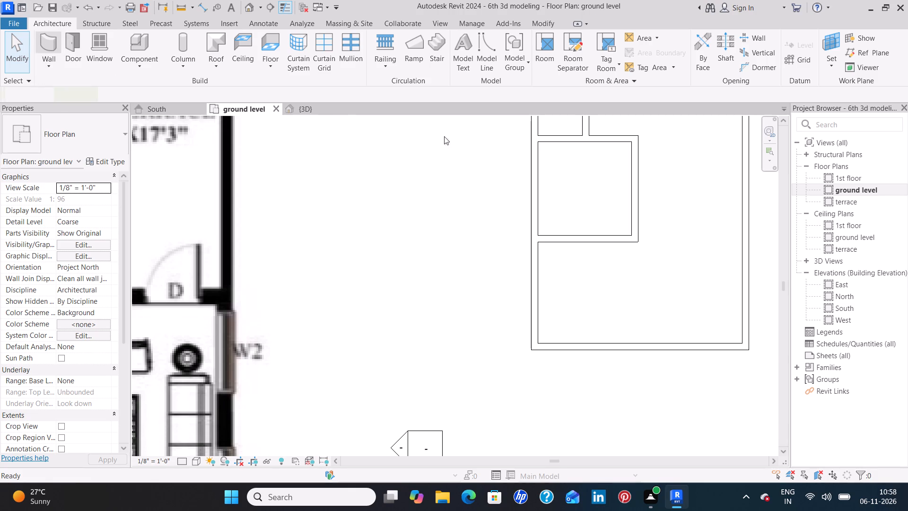
click(639, 240)
key(space)
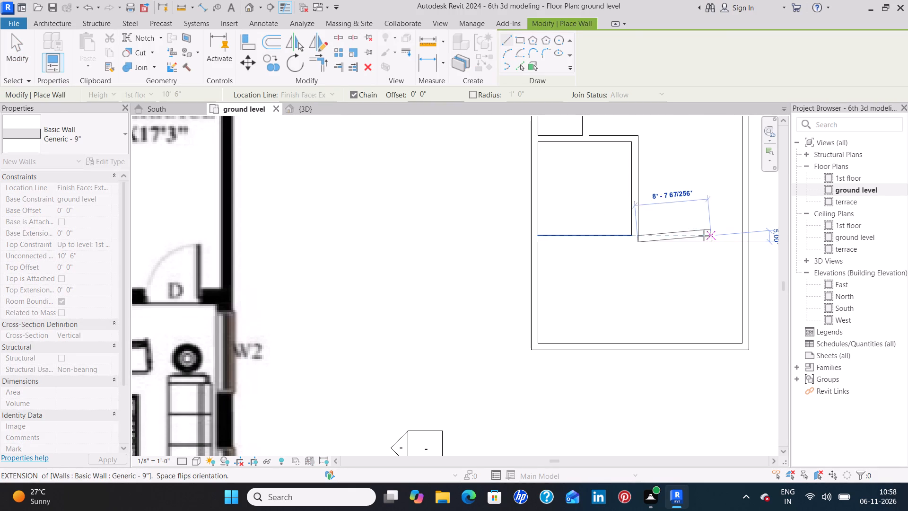
click(740, 241)
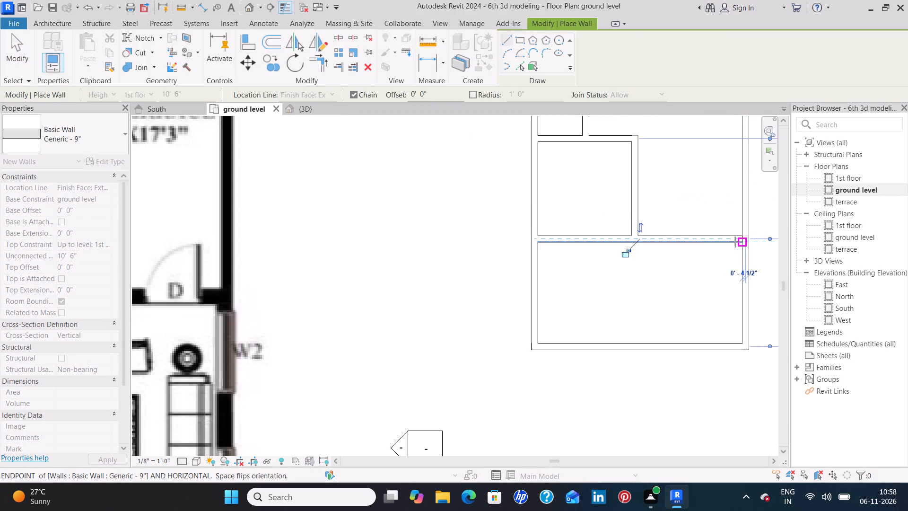
key(Escape)
scroll(638, 285, down, 5)
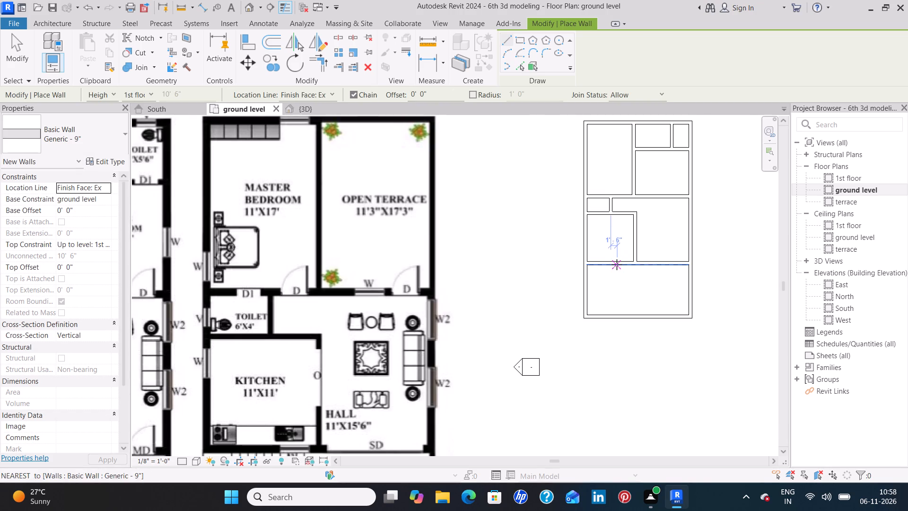
key(Escape)
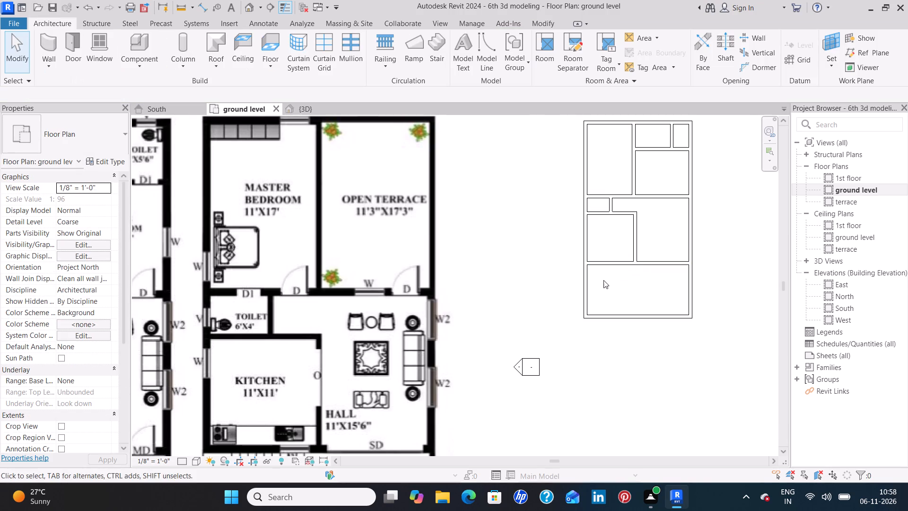
Review the complete ground-level wall layout against the reference plan and in the 3D view.
scroll(602, 281, down, 3)
middle_drag(583, 278, 599, 259)
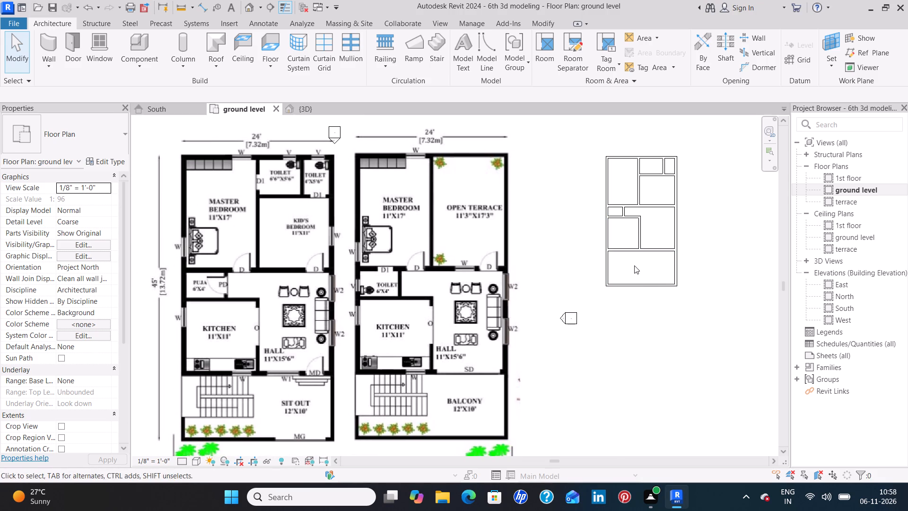
scroll(634, 264, up, 7)
scroll(637, 255, down, 5)
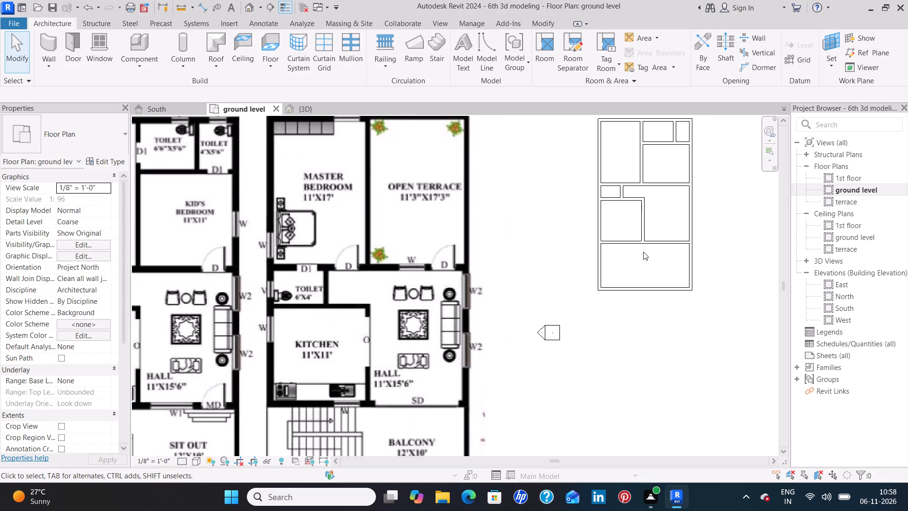
middle_drag(643, 252, 595, 307)
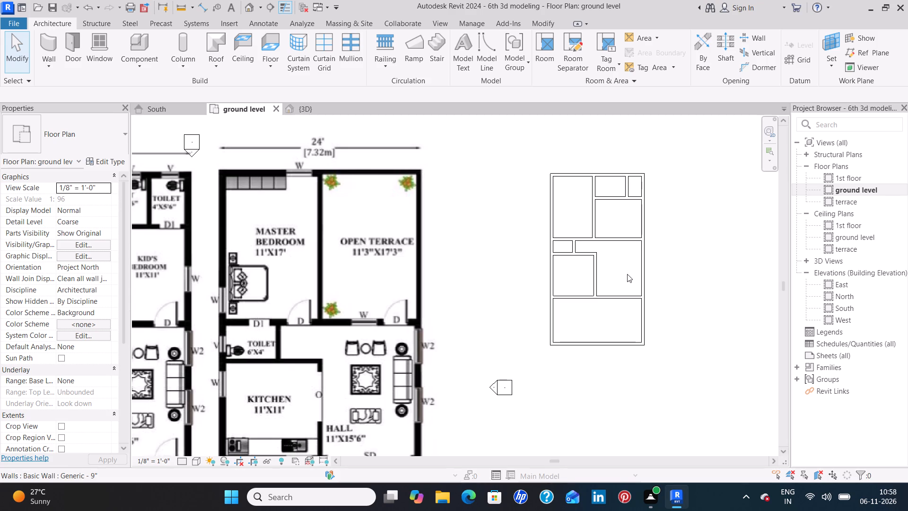
drag(672, 361, 574, 183)
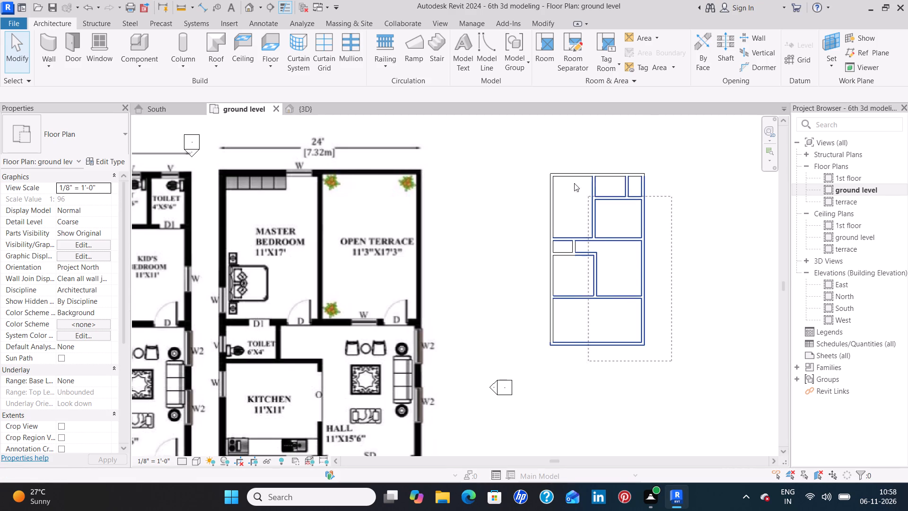
drag(574, 183, 542, 151)
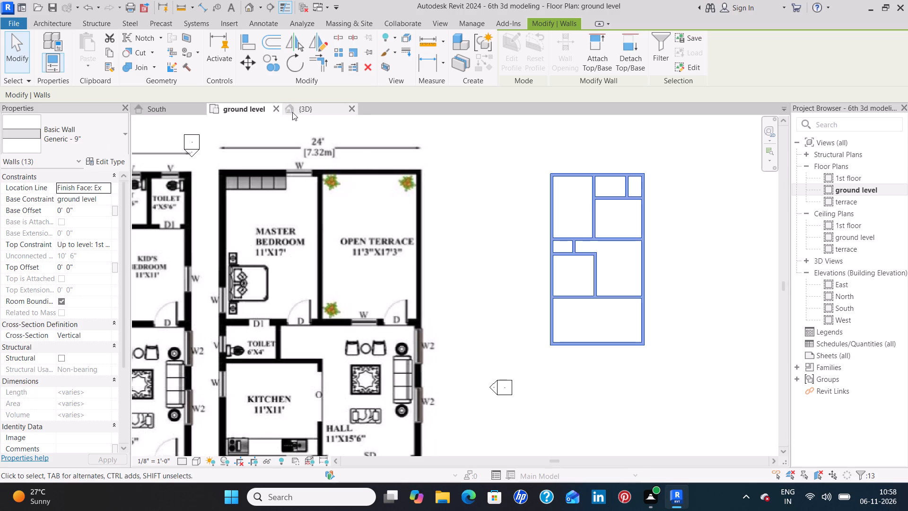
click(472, 167)
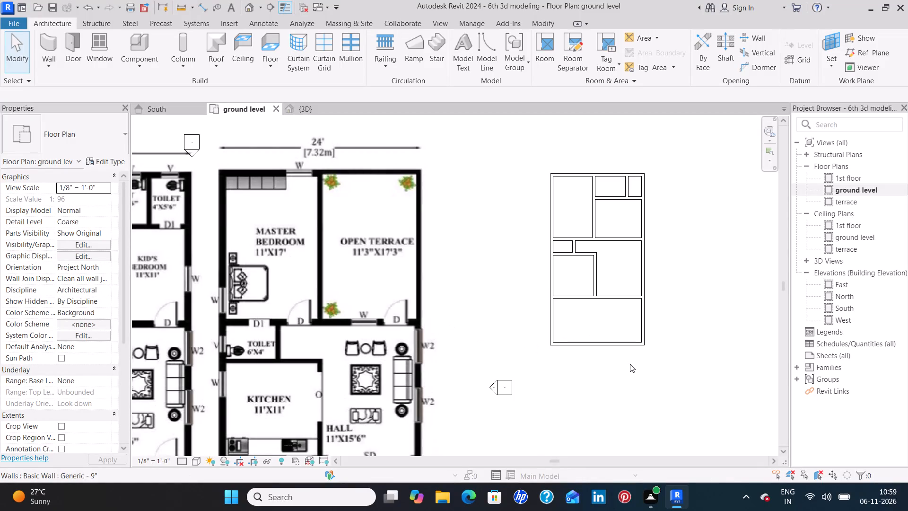
click(329, 111)
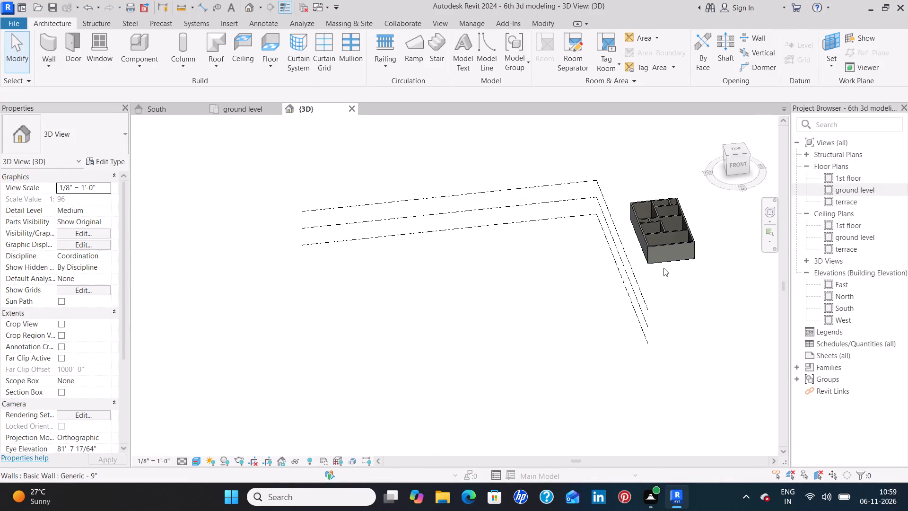
click(245, 113)
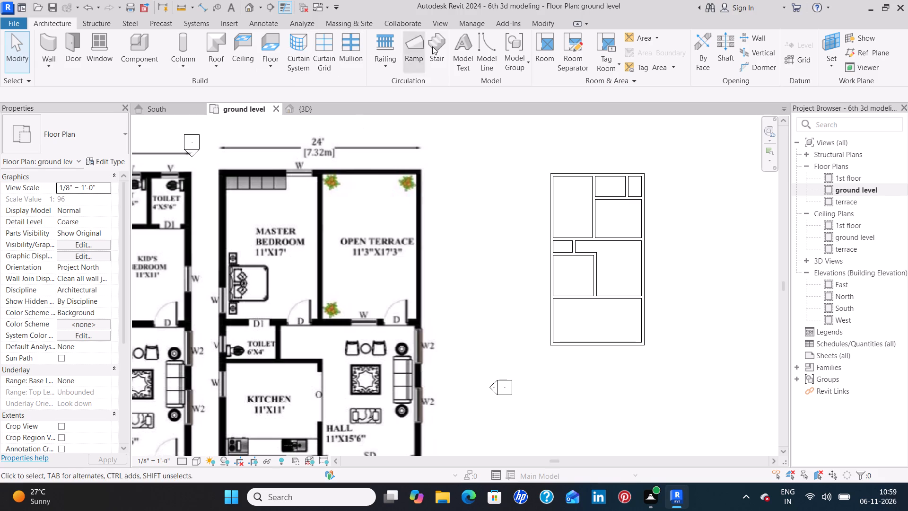
Split the west exterior wall at the south face of the kitchen's south wall.
click(538, 25)
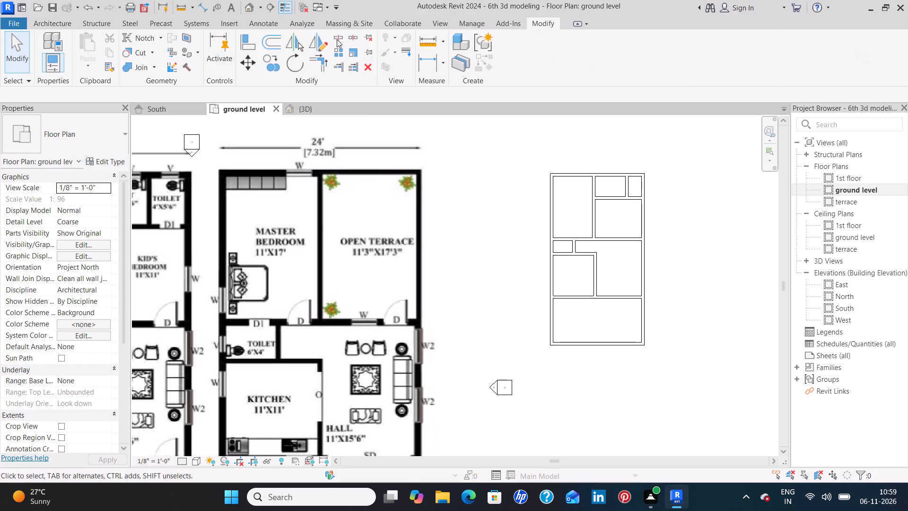
click(337, 39)
scroll(556, 345, up, 7)
scroll(546, 290, up, 3)
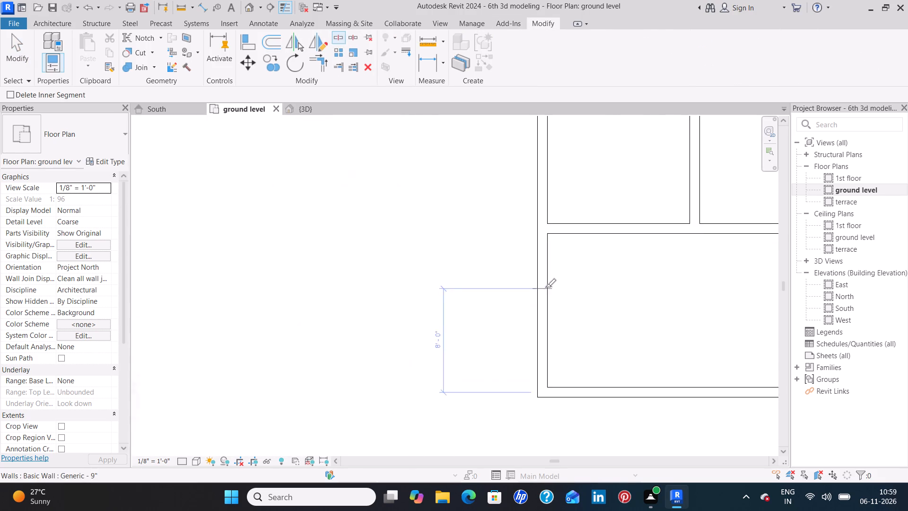
middle_drag(568, 246, 480, 347)
scroll(456, 340, up, 5)
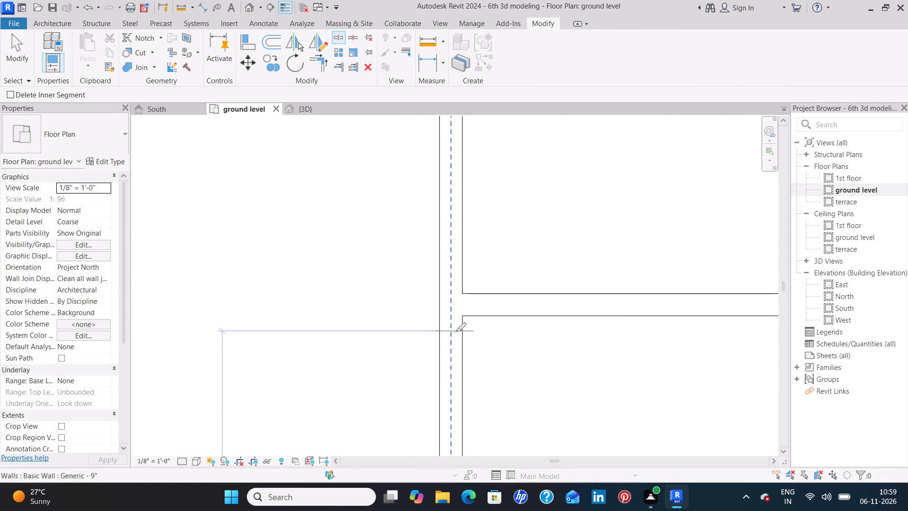
scroll(455, 331, up, 4)
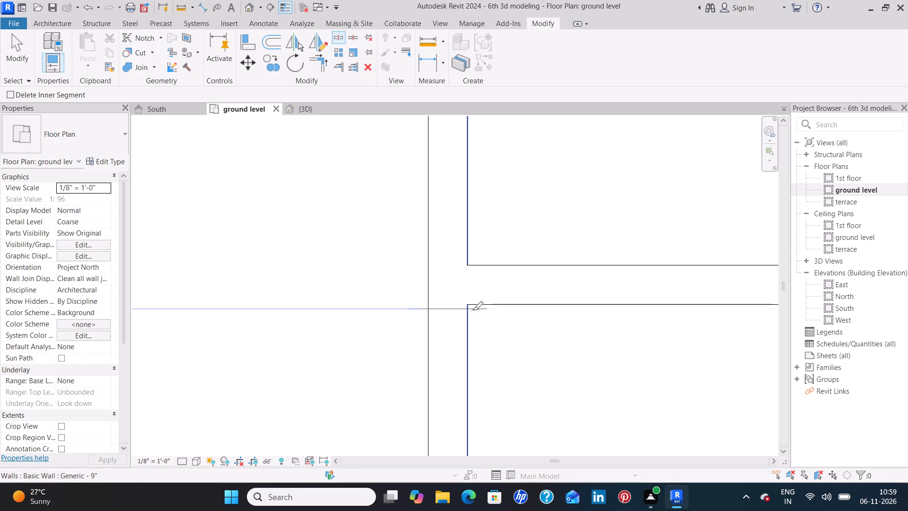
scroll(472, 306, up, 3)
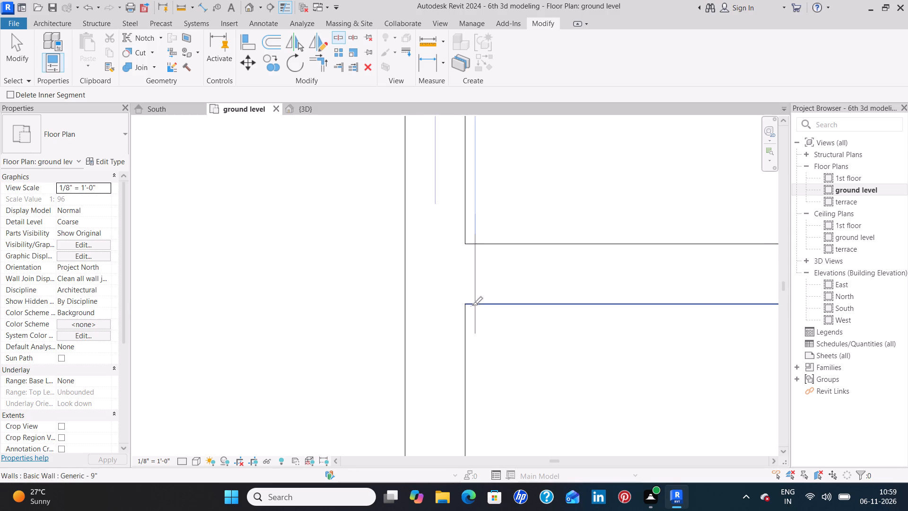
scroll(472, 305, up, 4)
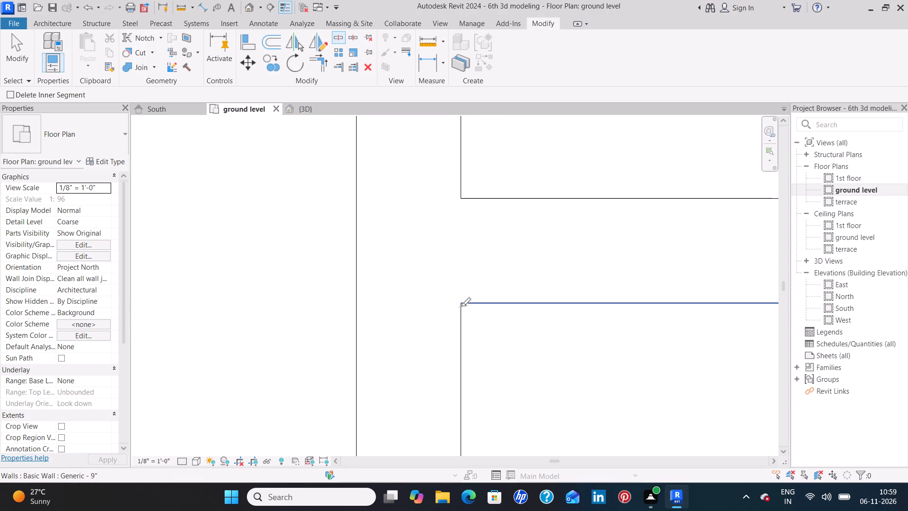
scroll(456, 306, up, 7)
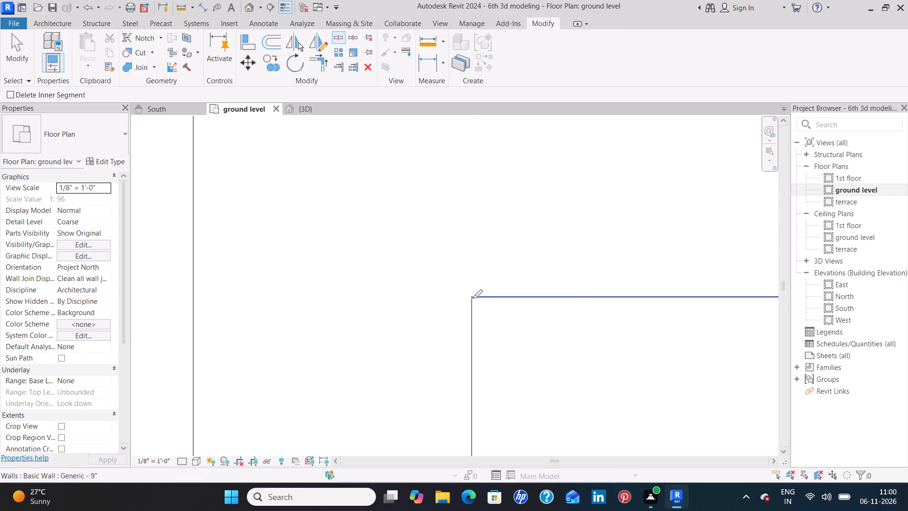
scroll(468, 298, down, 10)
scroll(478, 391, down, 11)
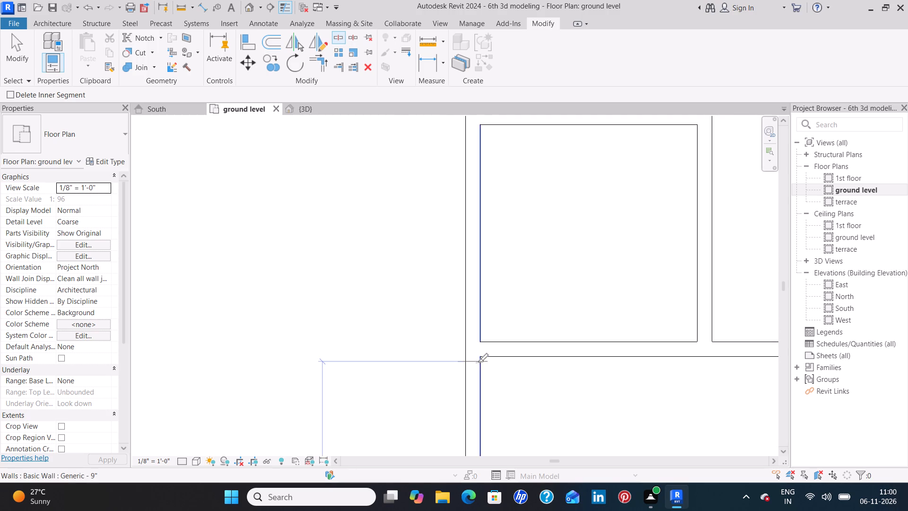
scroll(474, 360, up, 19)
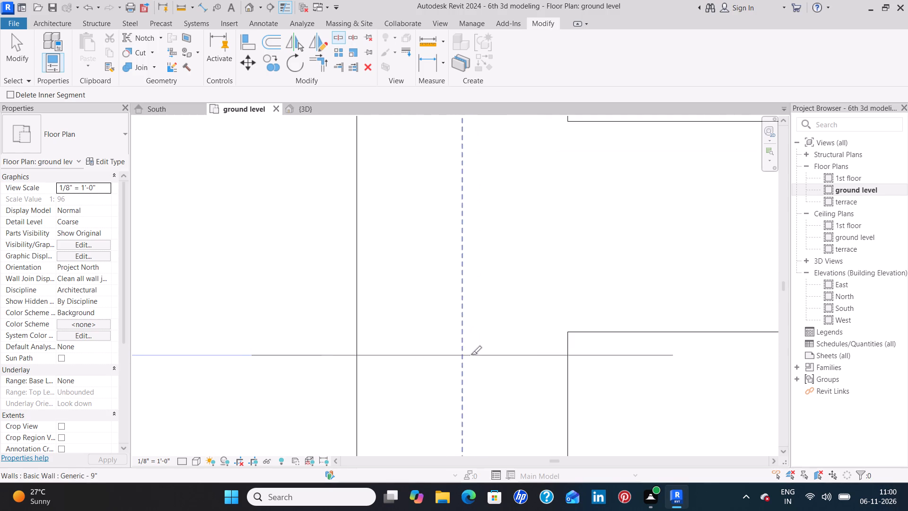
scroll(468, 349, up, 2)
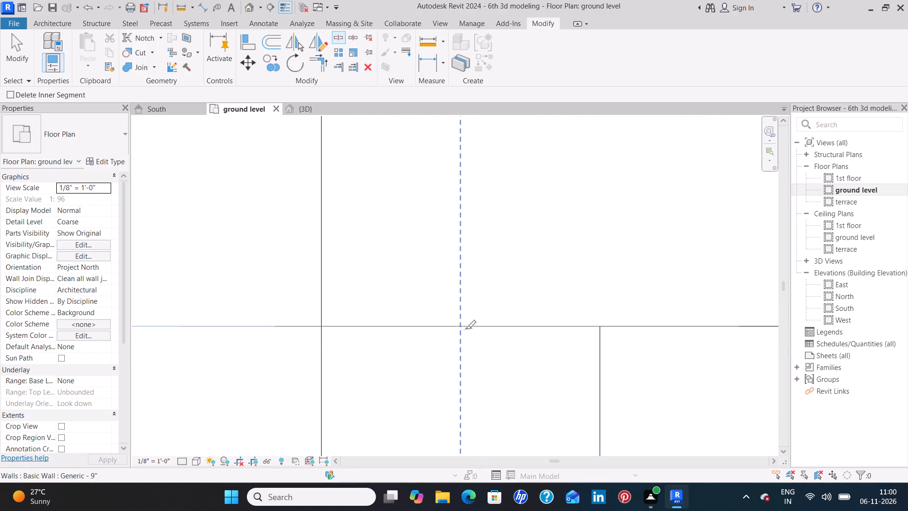
click(465, 329)
Split the east exterior wall at the south face of the wall running along the kitchen's south side.
scroll(541, 379, down, 7)
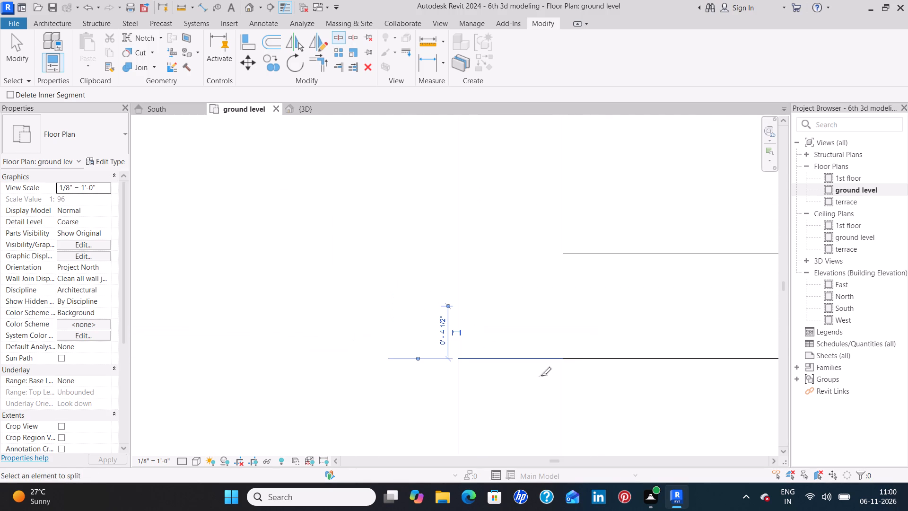
scroll(602, 375, down, 7)
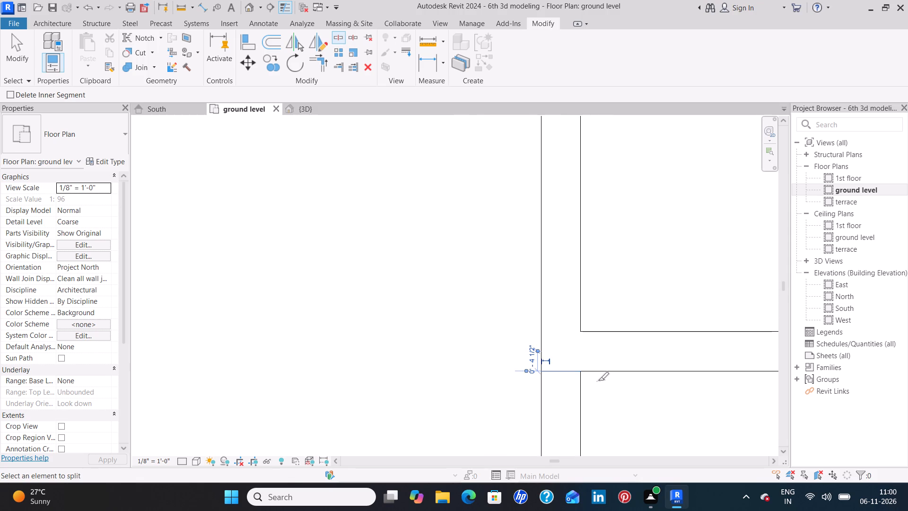
middle_drag(568, 380, 356, 364)
scroll(342, 362, down, 9)
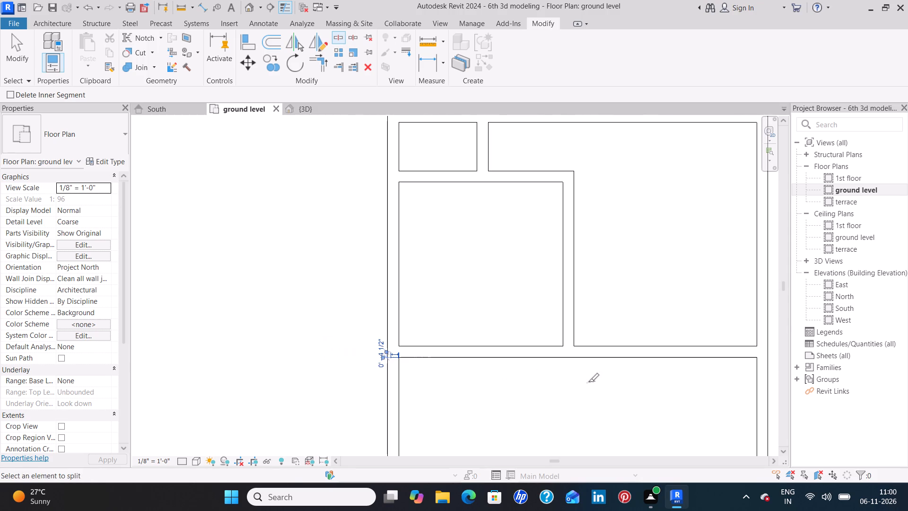
middle_drag(584, 384, 347, 404)
scroll(542, 377, up, 9)
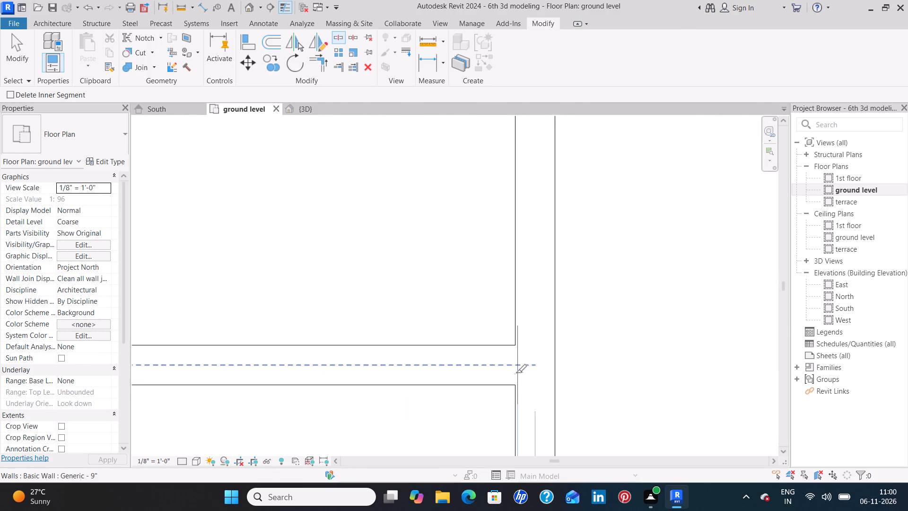
scroll(516, 373, up, 4)
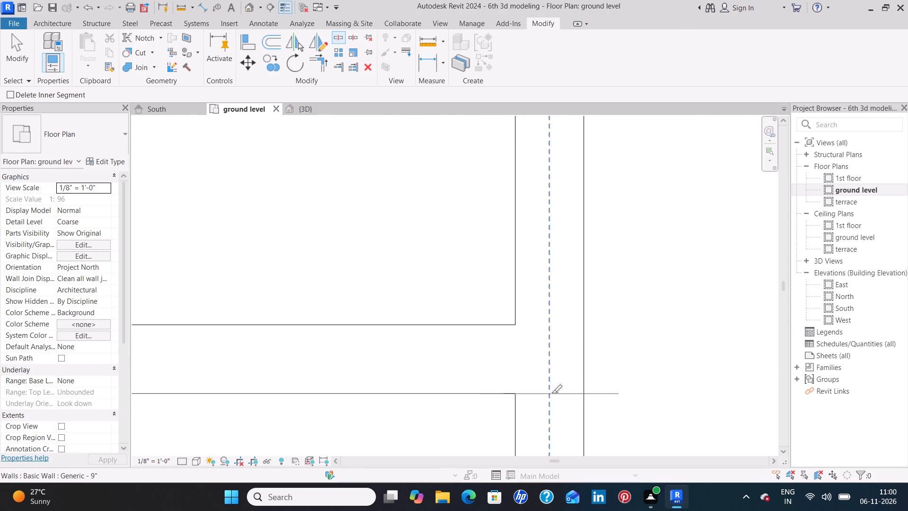
click(551, 393)
scroll(556, 370, down, 9)
key(Escape)
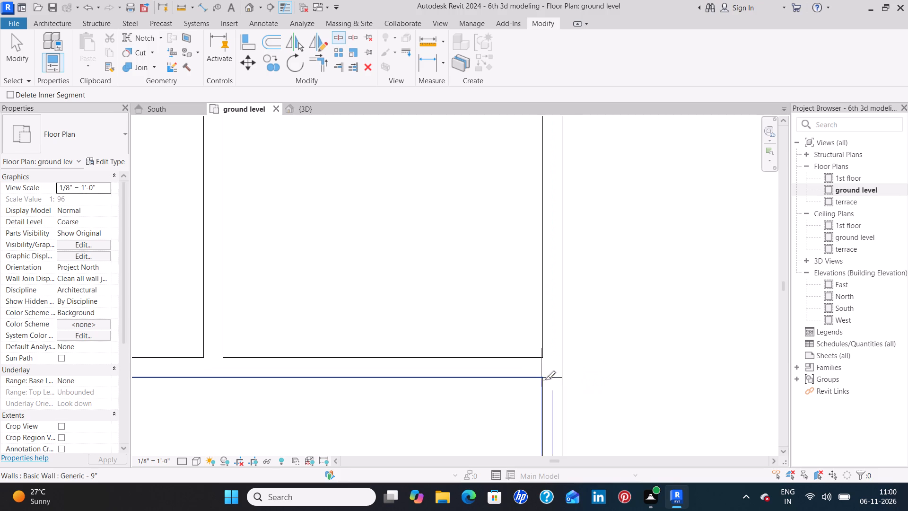
key(Escape)
Set the three walls enclosing the front sit-out area to an Unconnected top constraint with a height of 5'.
scroll(474, 415, down, 4)
middle_drag(459, 425, 462, 386)
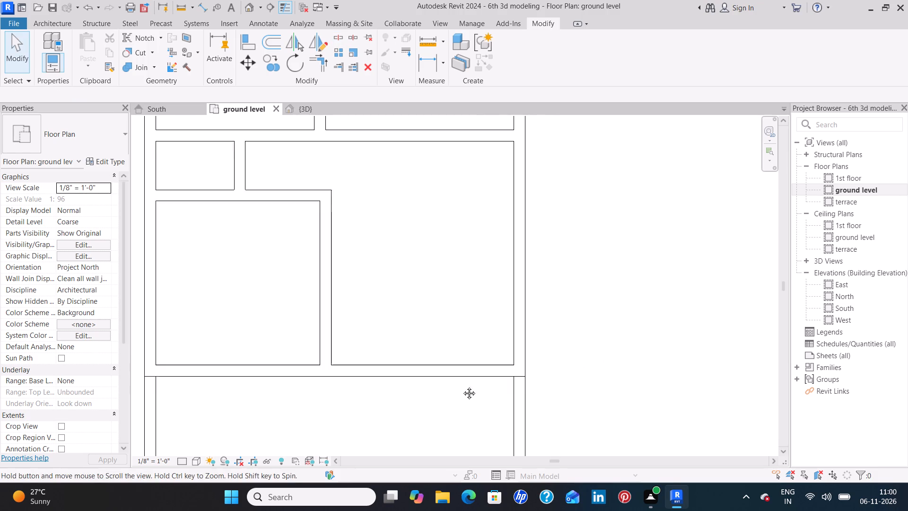
middle_drag(462, 386, 483, 291)
scroll(488, 287, down, 3)
click(529, 320)
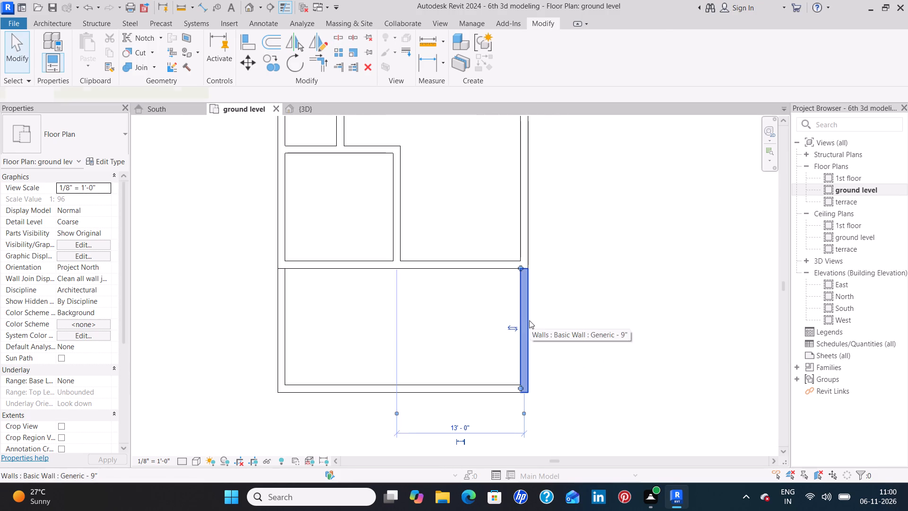
ctrl+click(438, 392)
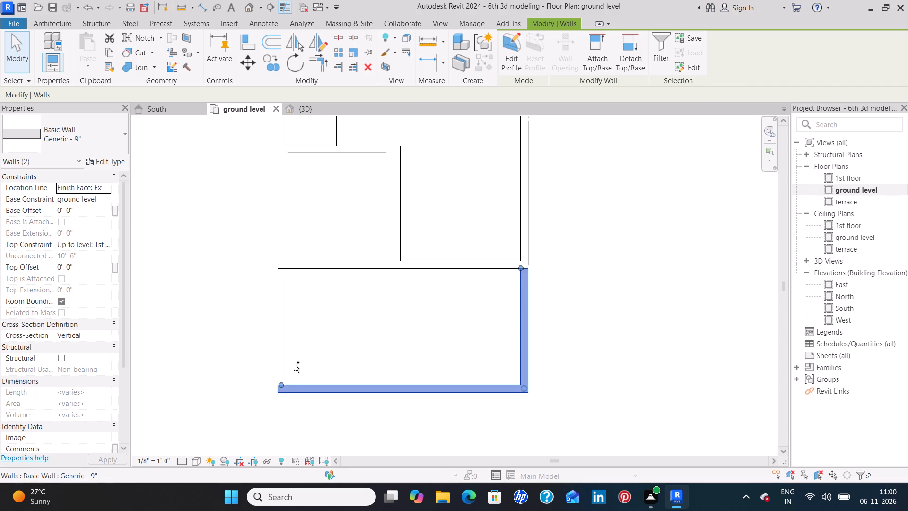
ctrl+click(284, 354)
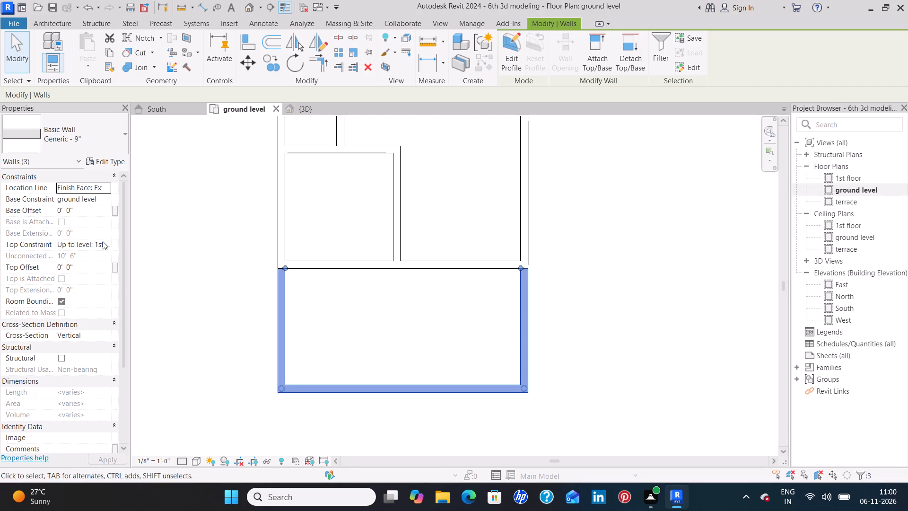
click(108, 244)
click(95, 254)
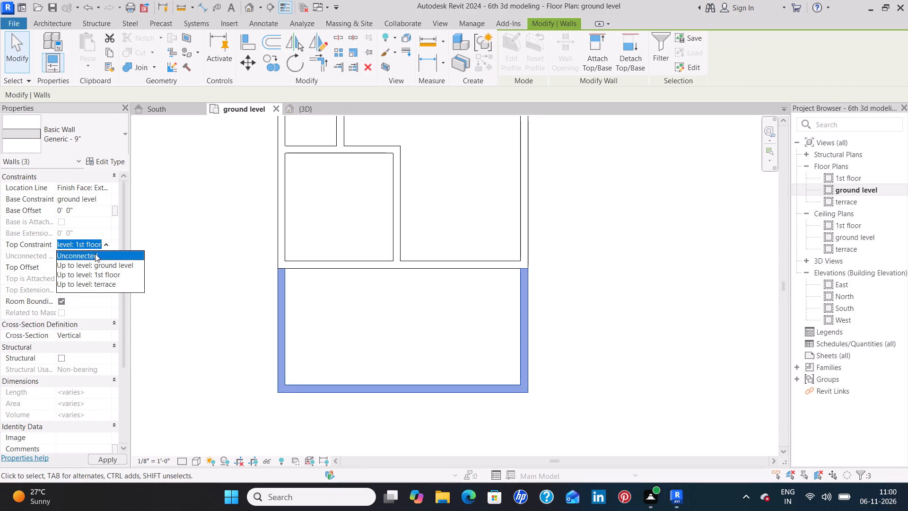
click(103, 251)
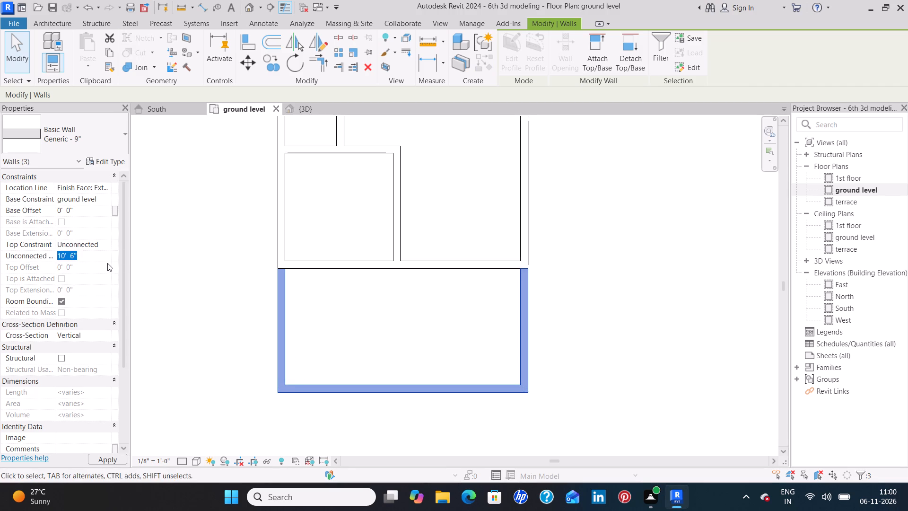
key(BackSpace)
text(5')
key(Return)
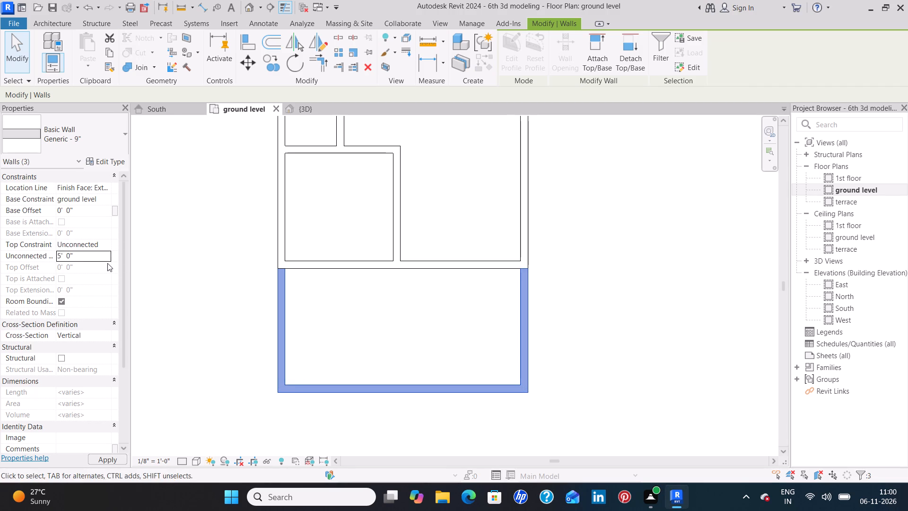
click(107, 460)
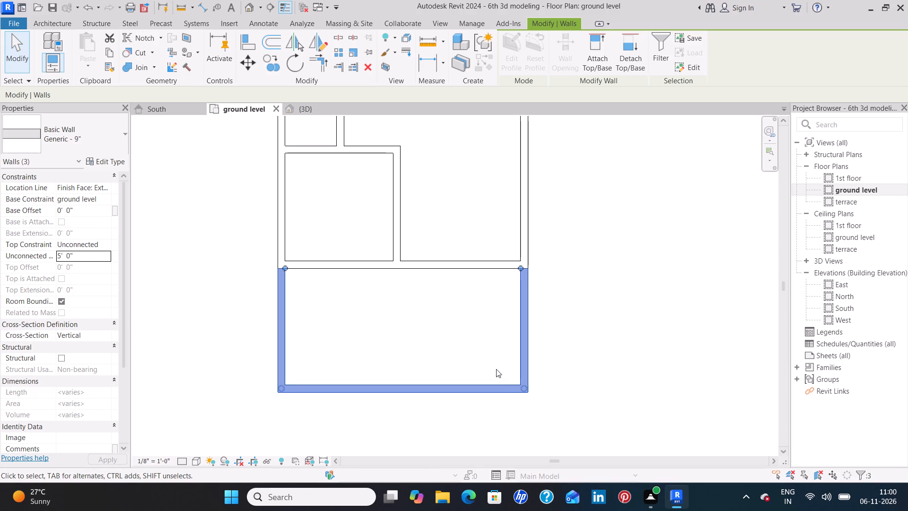
click(591, 321)
Examine the front sit-out walls and the rest of the house in the 3D view from several angles.
scroll(592, 317, down, 3)
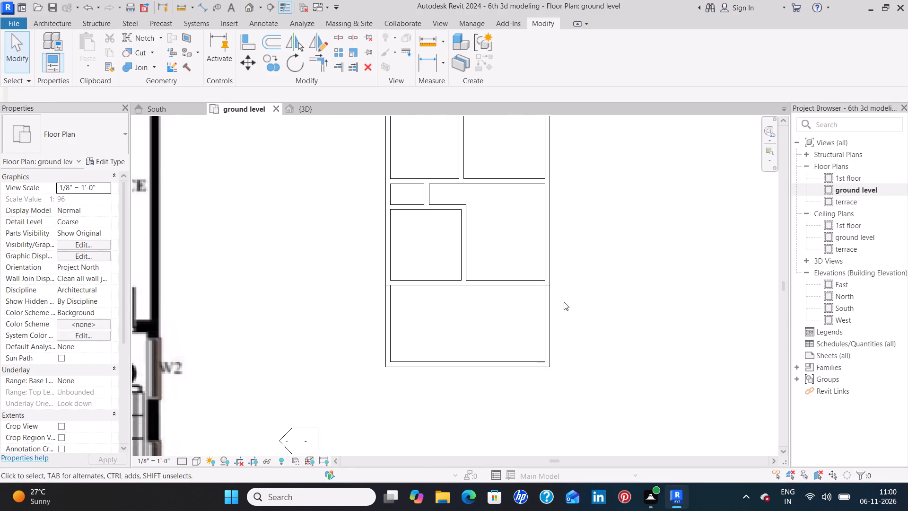
middle_drag(592, 256, 567, 333)
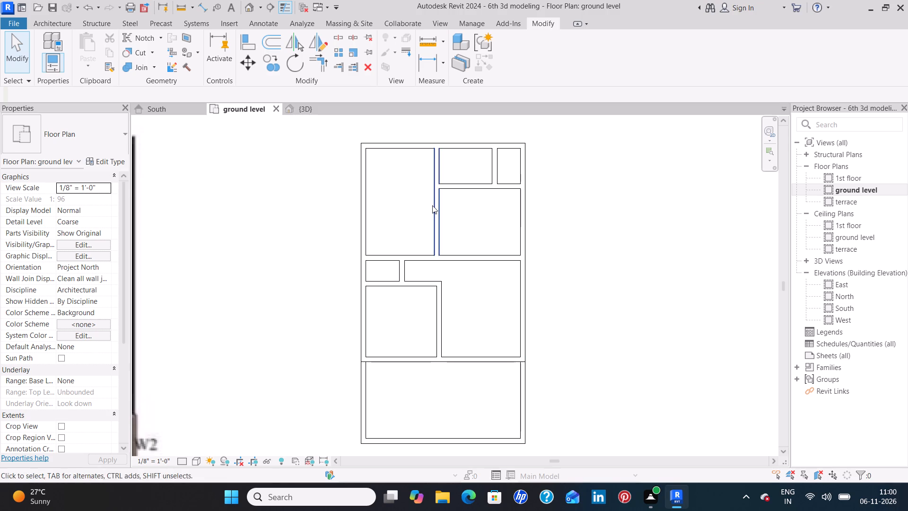
click(310, 115)
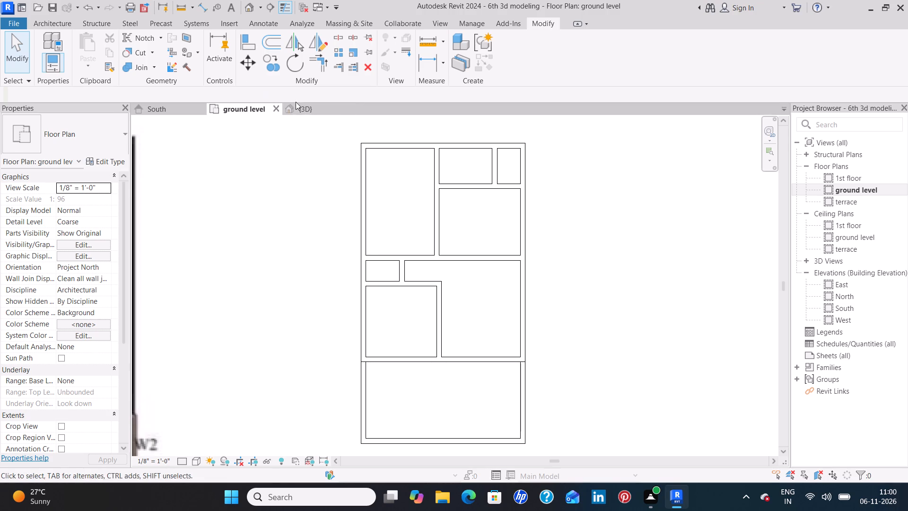
click(307, 110)
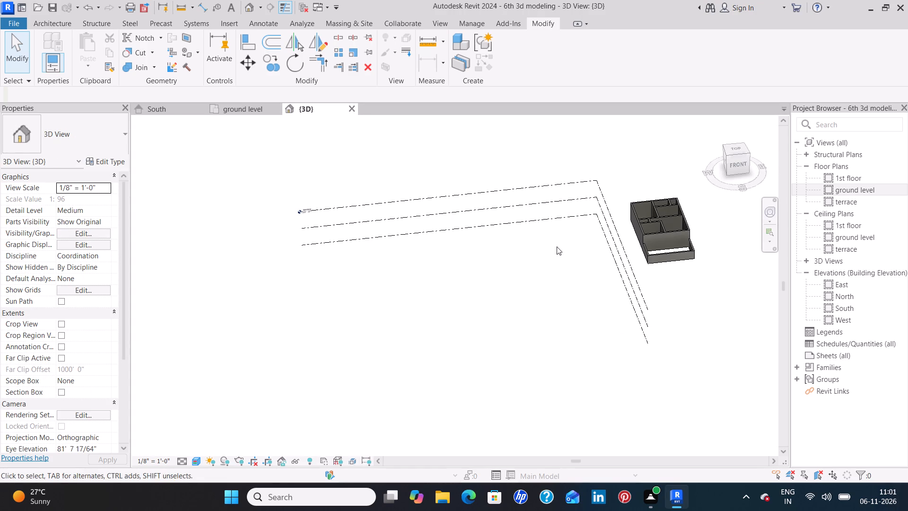
ctrl+middle_drag(503, 293, 367, 288)
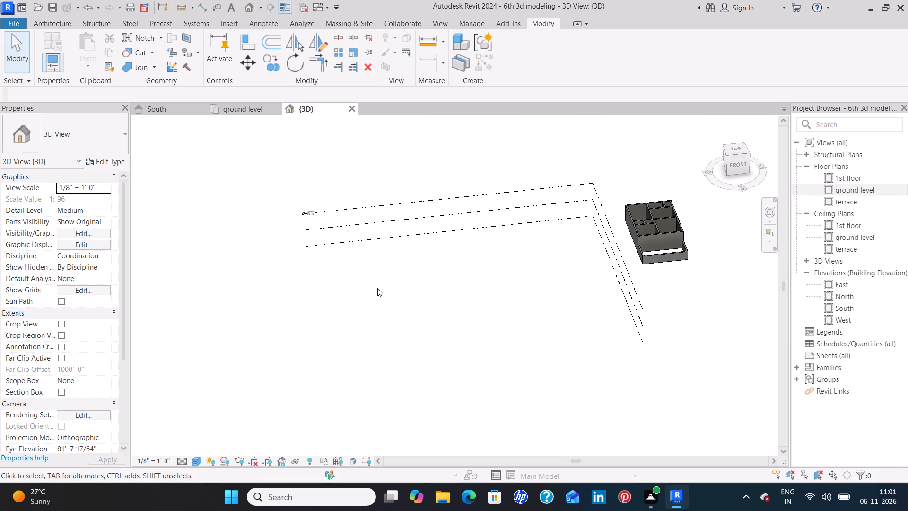
shift+middle_drag(492, 293, 395, 298)
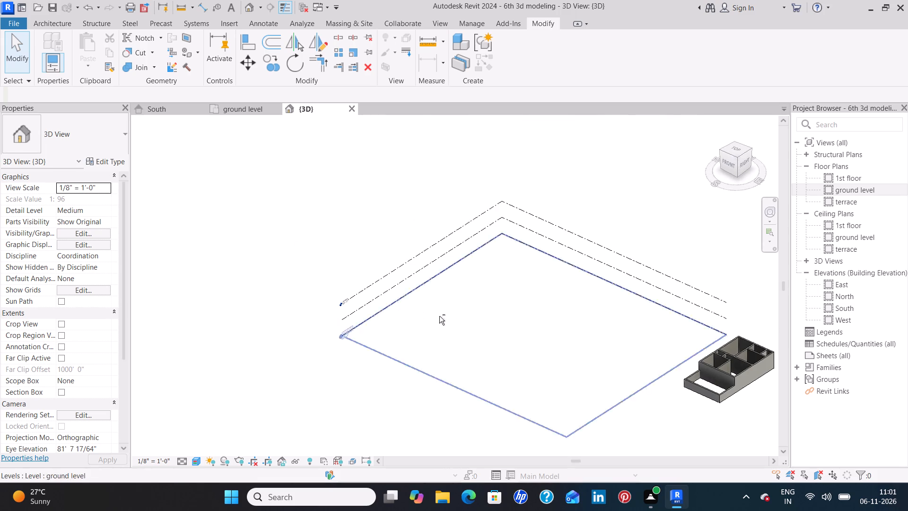
middle_drag(668, 390, 554, 276)
scroll(604, 280, up, 6)
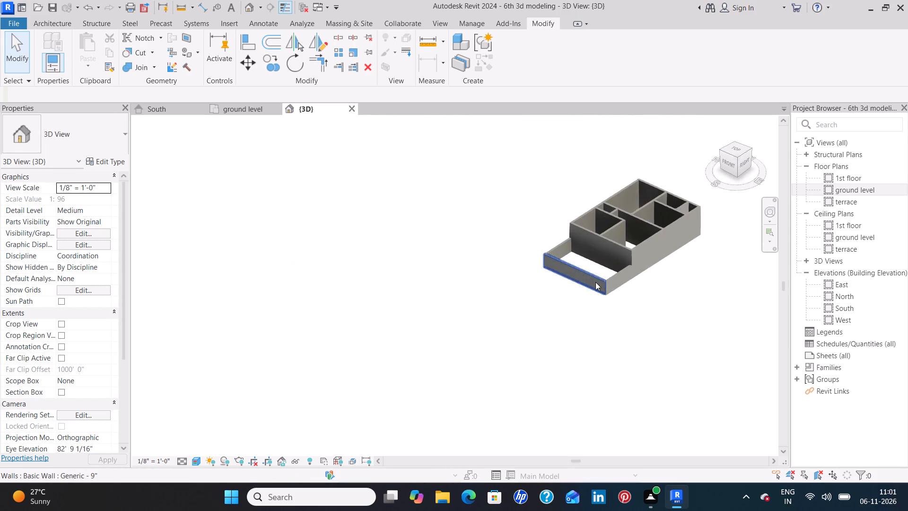
scroll(595, 282, up, 6)
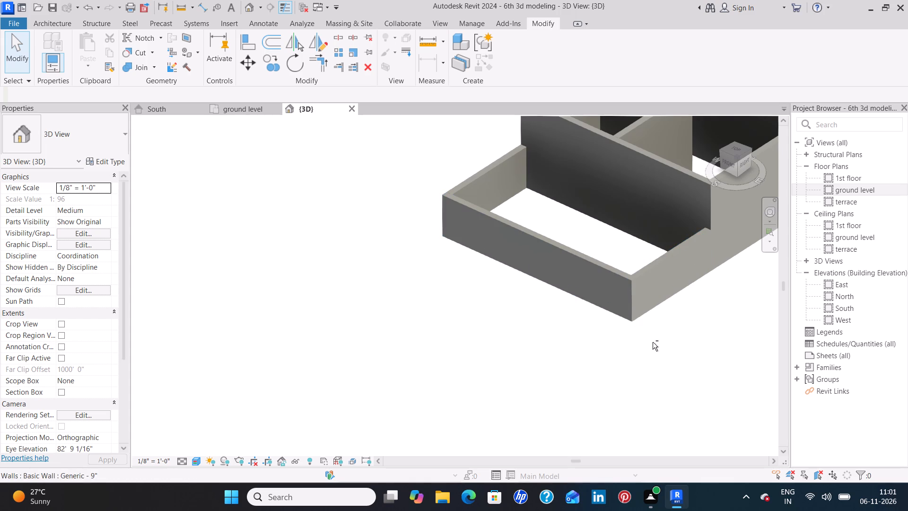
shift+middle_drag(640, 329, 594, 296)
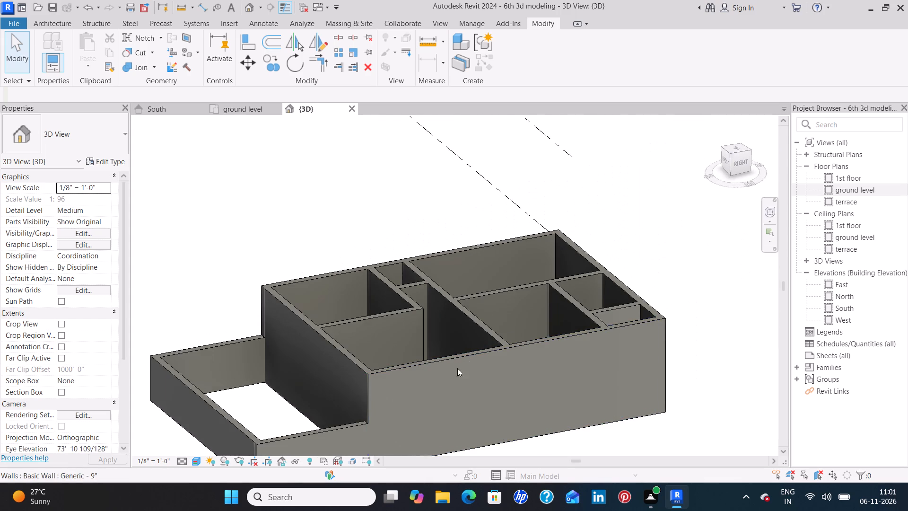
middle_drag(451, 385, 520, 201)
scroll(437, 241, up, 1)
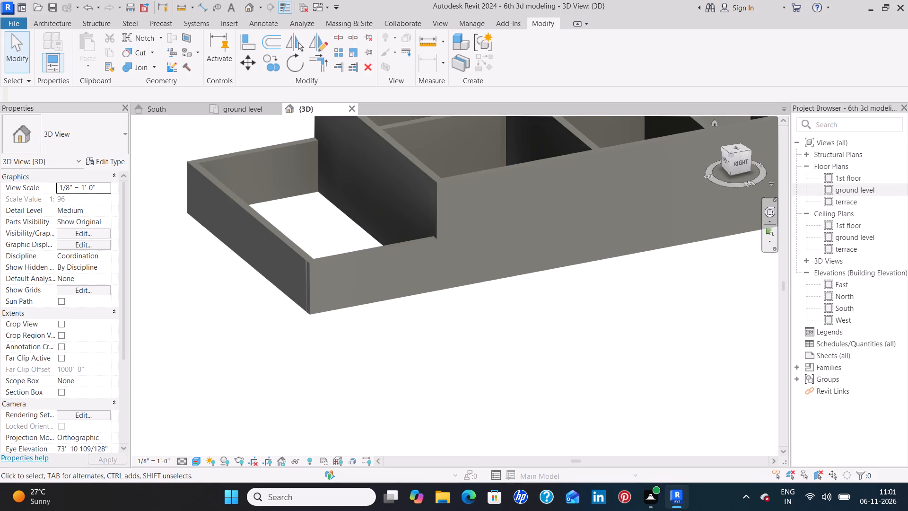
Start an in-place model in the Casework category, keeping the default name.
click(735, 164)
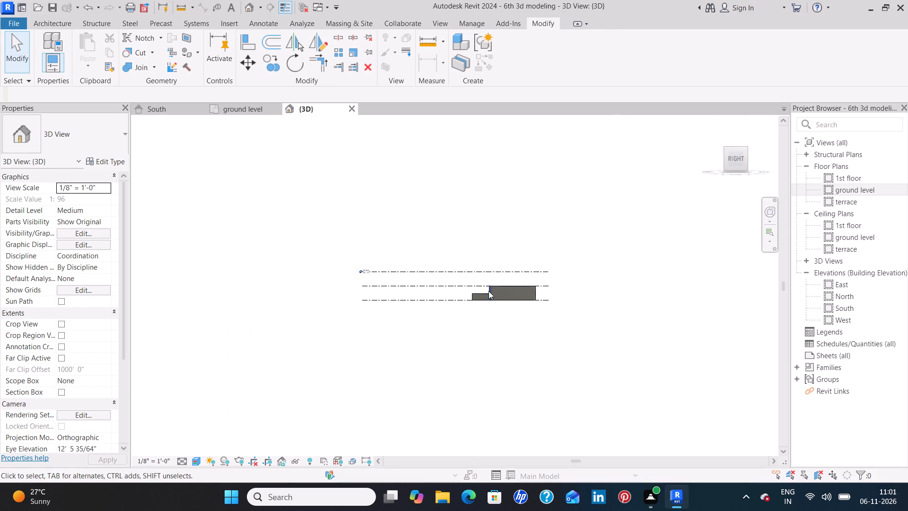
scroll(471, 300, up, 19)
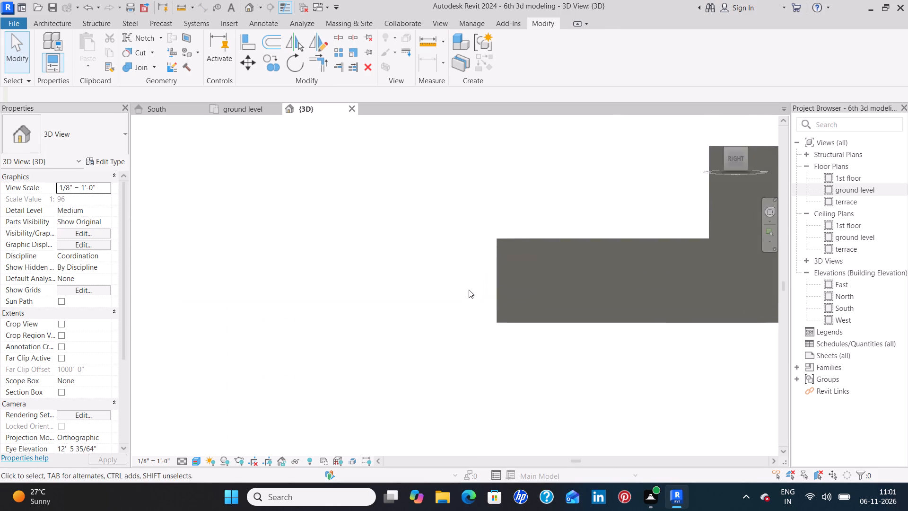
scroll(469, 290, up, 1)
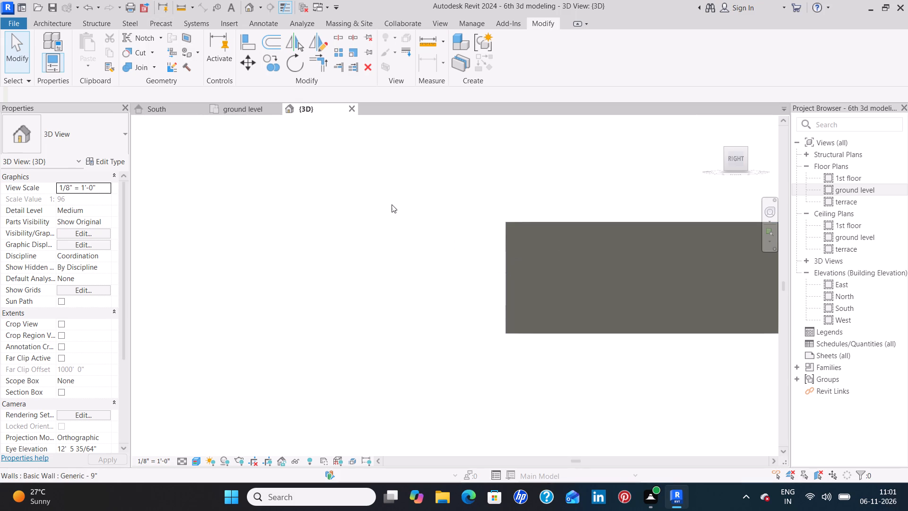
click(68, 22)
click(152, 65)
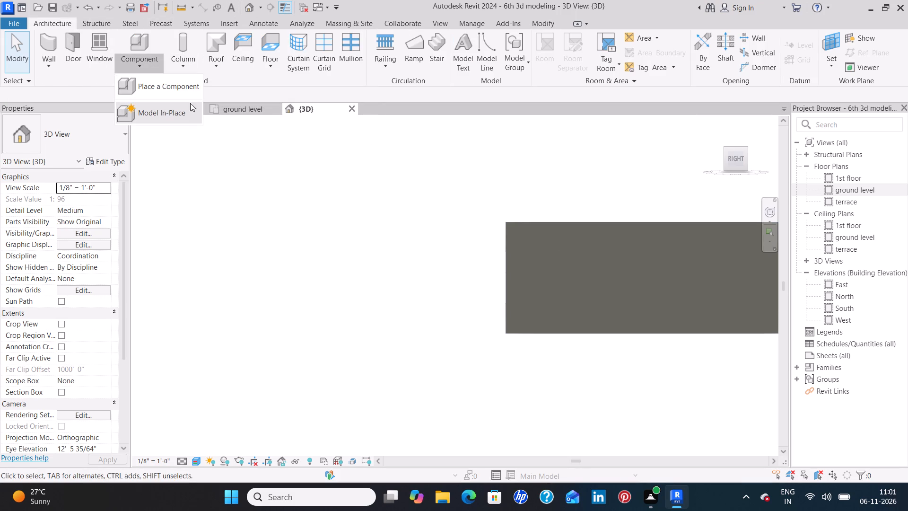
click(189, 110)
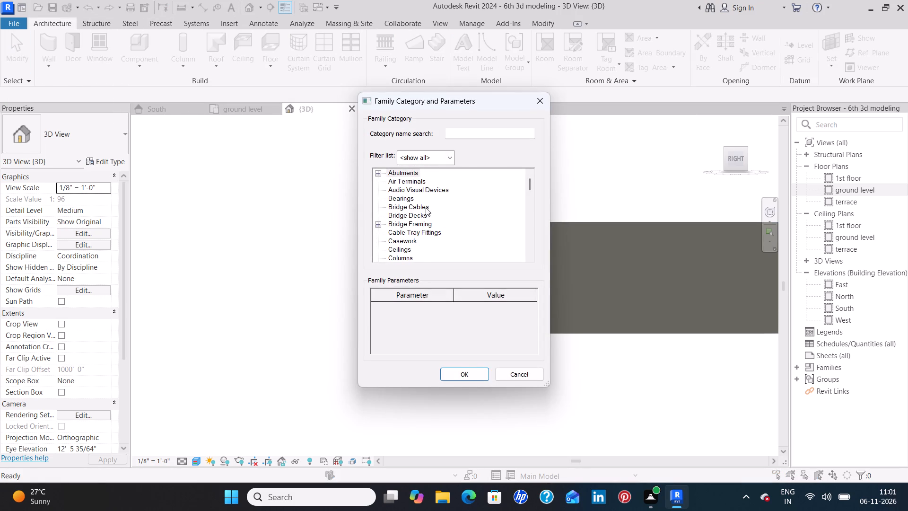
click(407, 241)
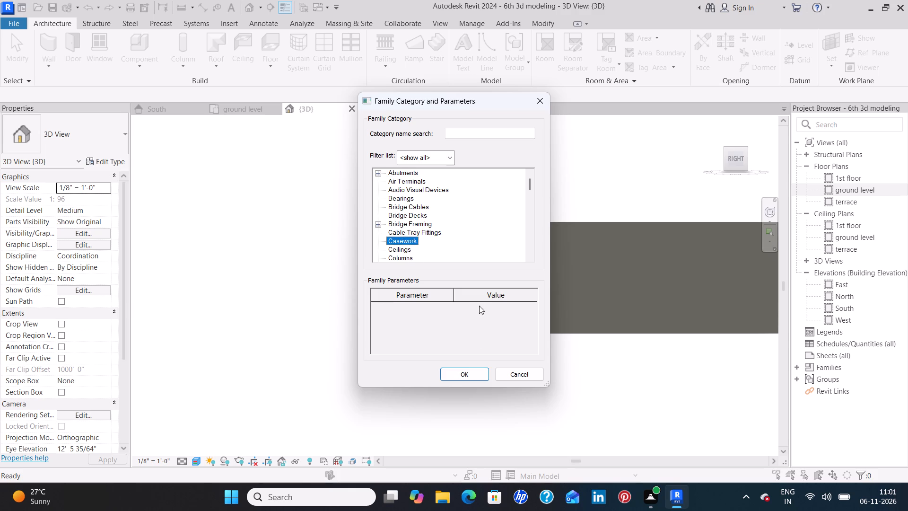
click(463, 378)
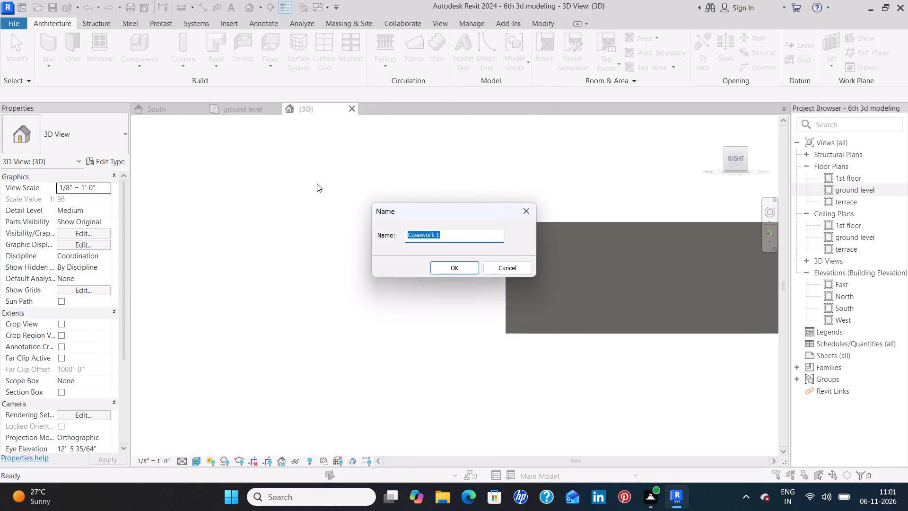
click(449, 264)
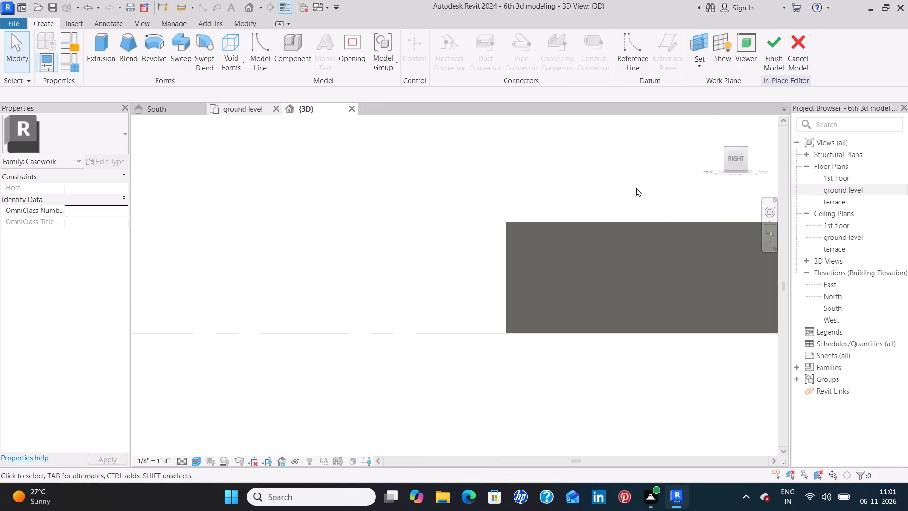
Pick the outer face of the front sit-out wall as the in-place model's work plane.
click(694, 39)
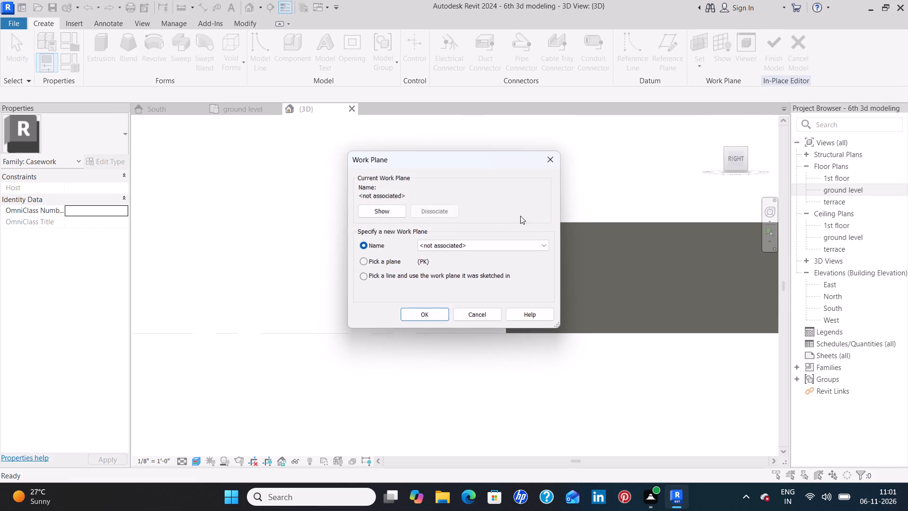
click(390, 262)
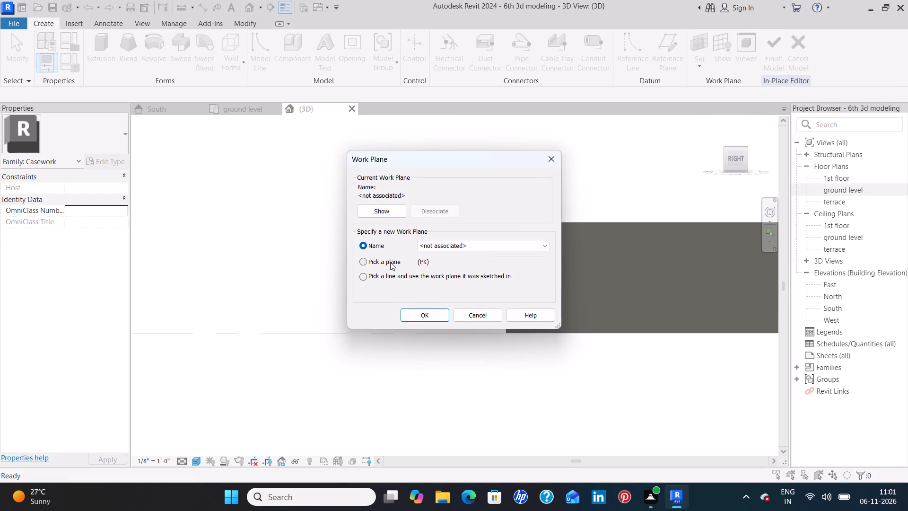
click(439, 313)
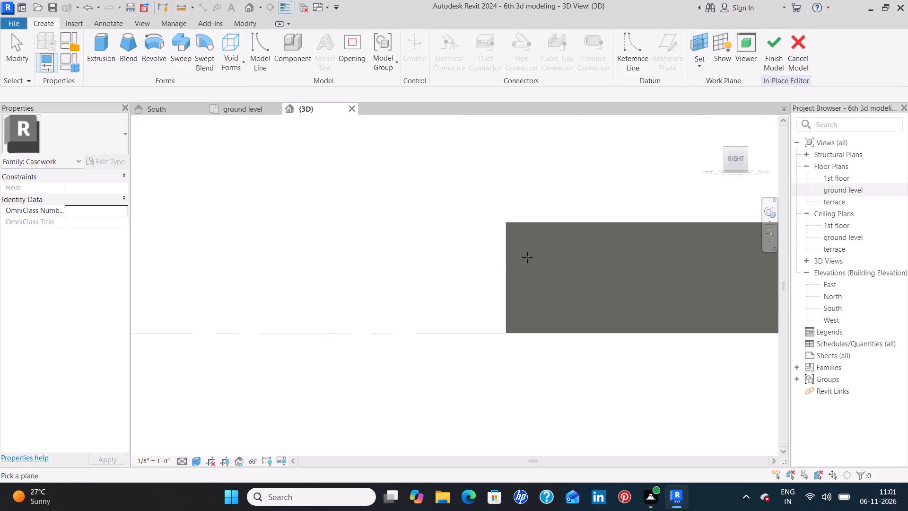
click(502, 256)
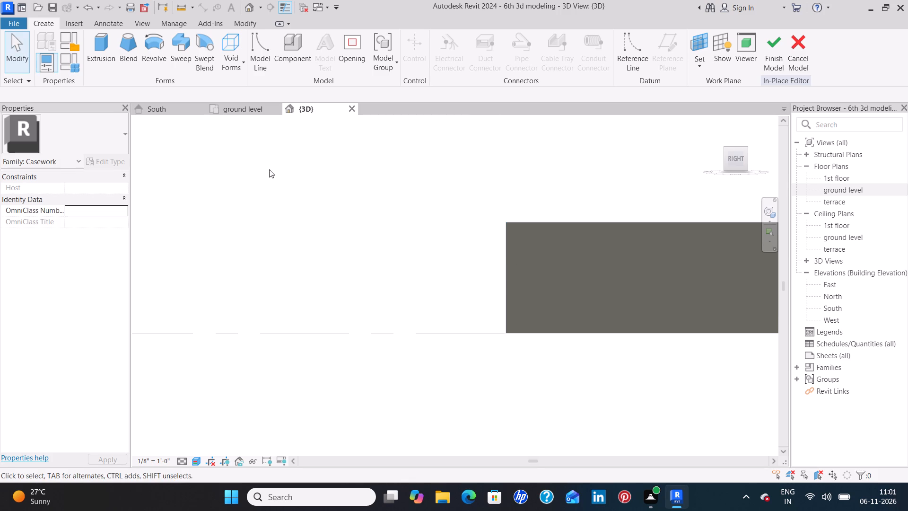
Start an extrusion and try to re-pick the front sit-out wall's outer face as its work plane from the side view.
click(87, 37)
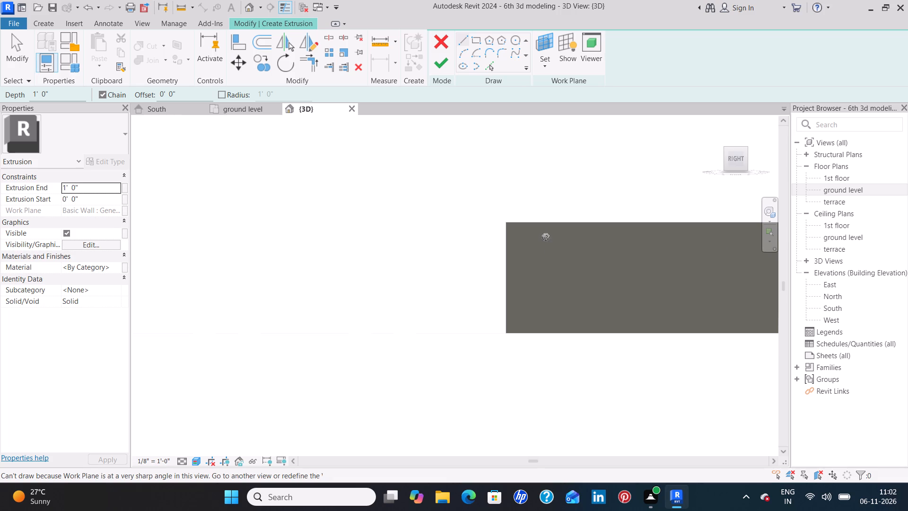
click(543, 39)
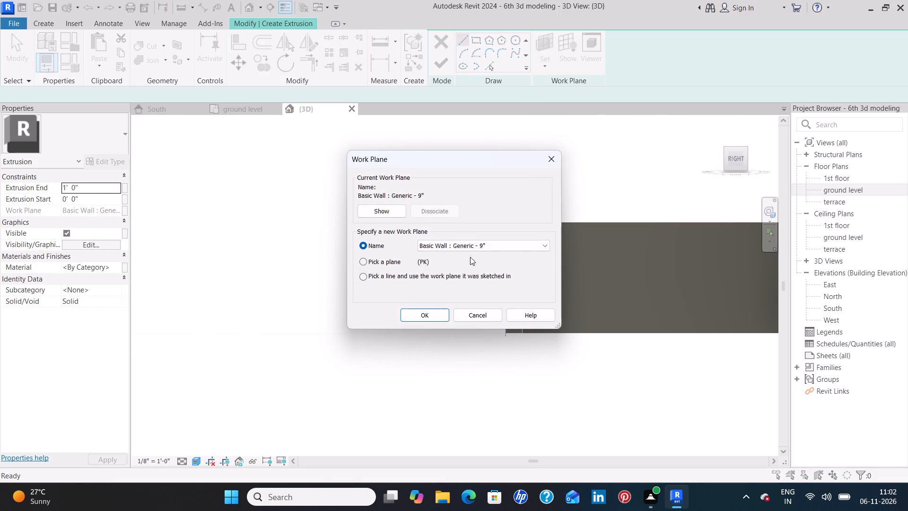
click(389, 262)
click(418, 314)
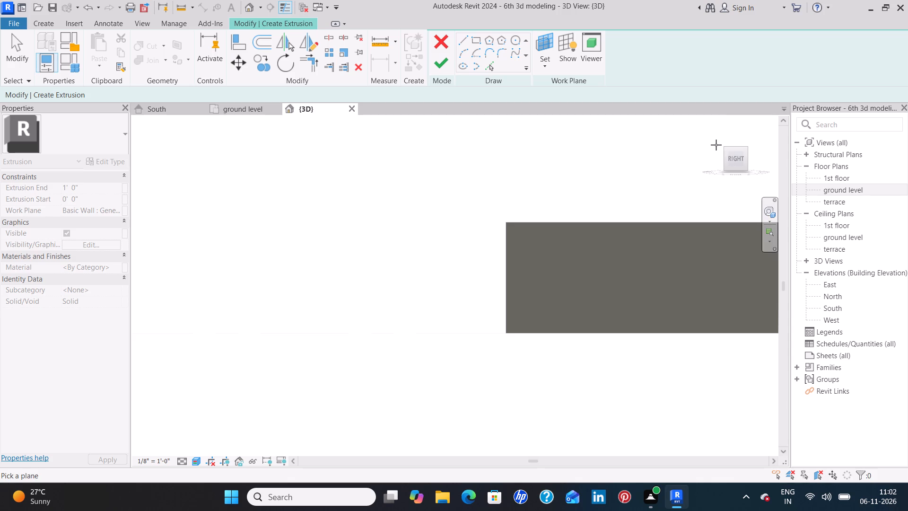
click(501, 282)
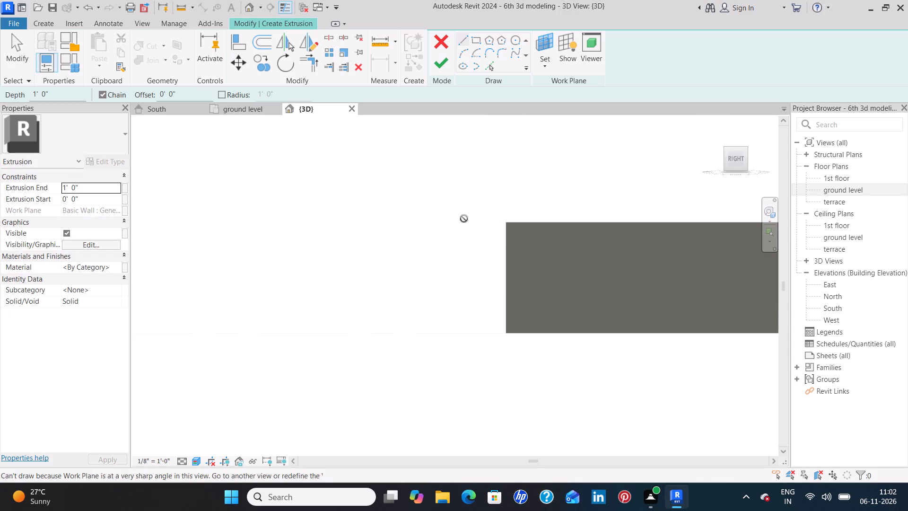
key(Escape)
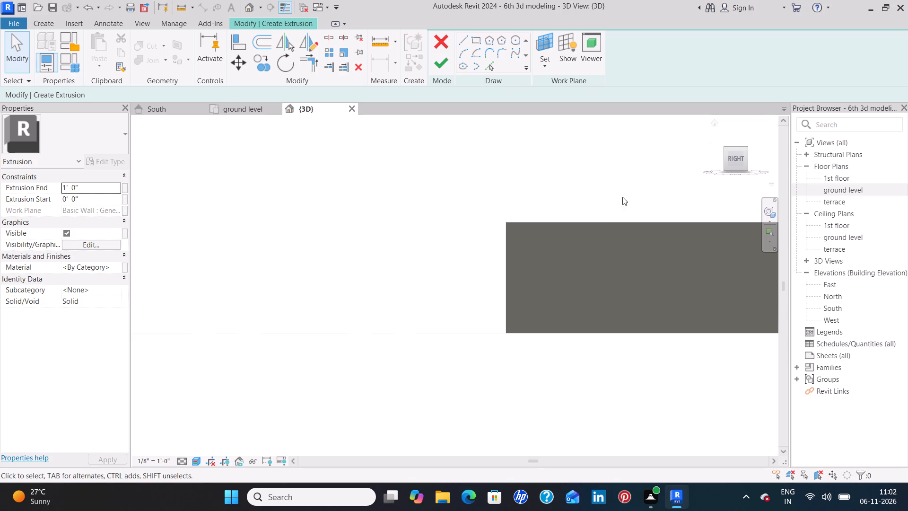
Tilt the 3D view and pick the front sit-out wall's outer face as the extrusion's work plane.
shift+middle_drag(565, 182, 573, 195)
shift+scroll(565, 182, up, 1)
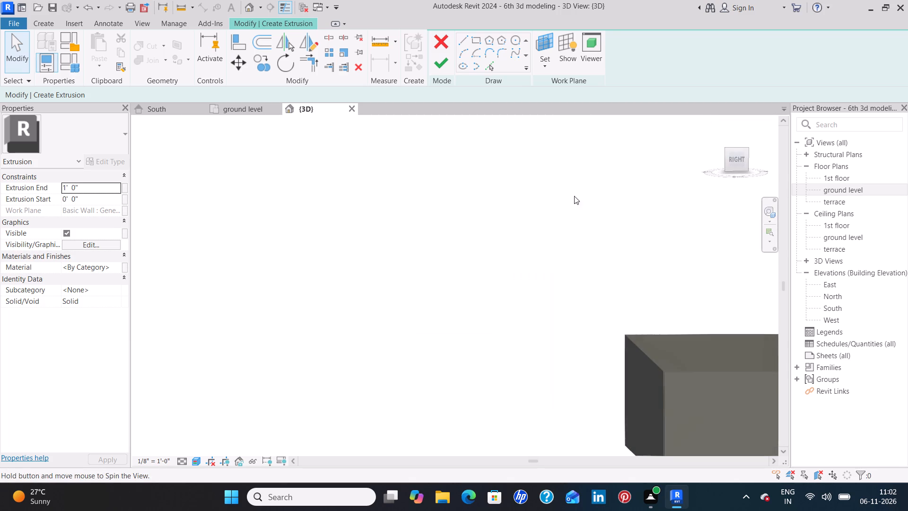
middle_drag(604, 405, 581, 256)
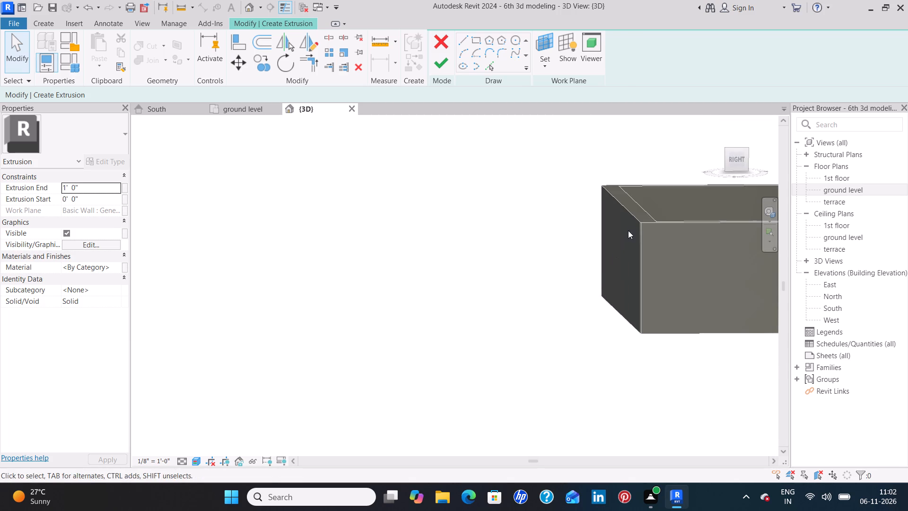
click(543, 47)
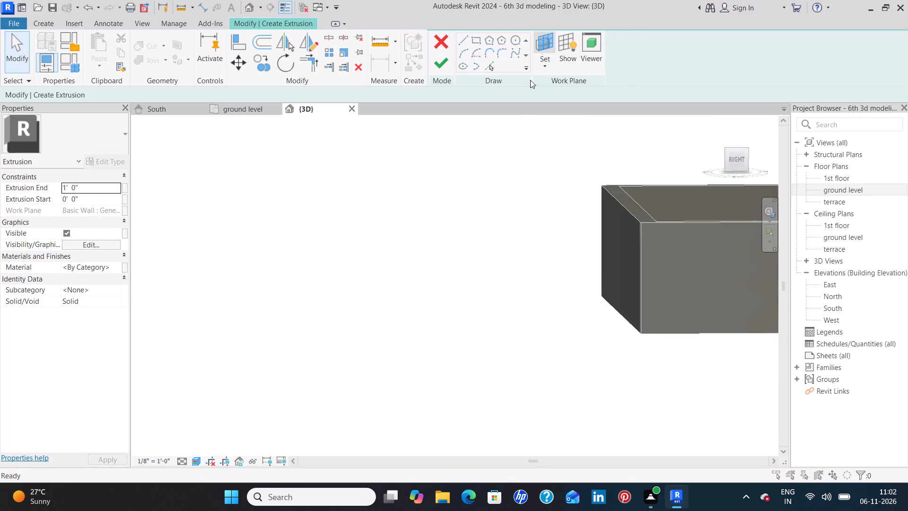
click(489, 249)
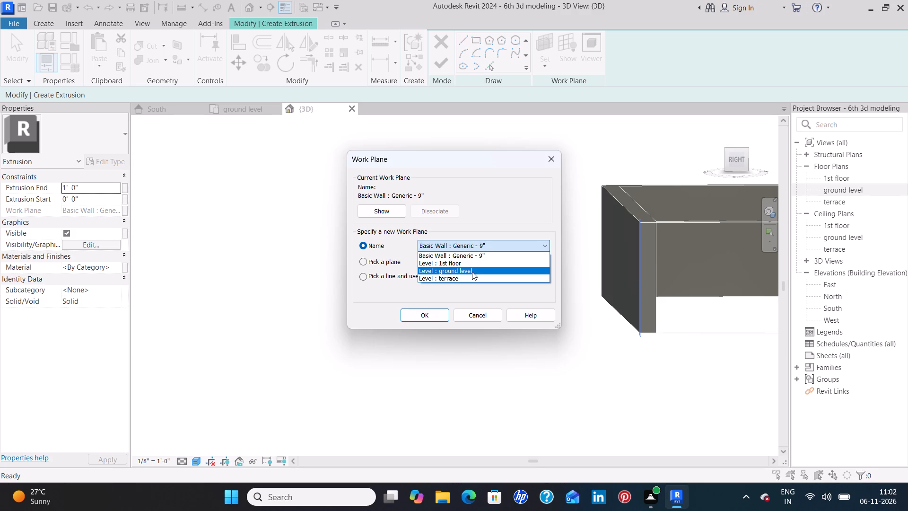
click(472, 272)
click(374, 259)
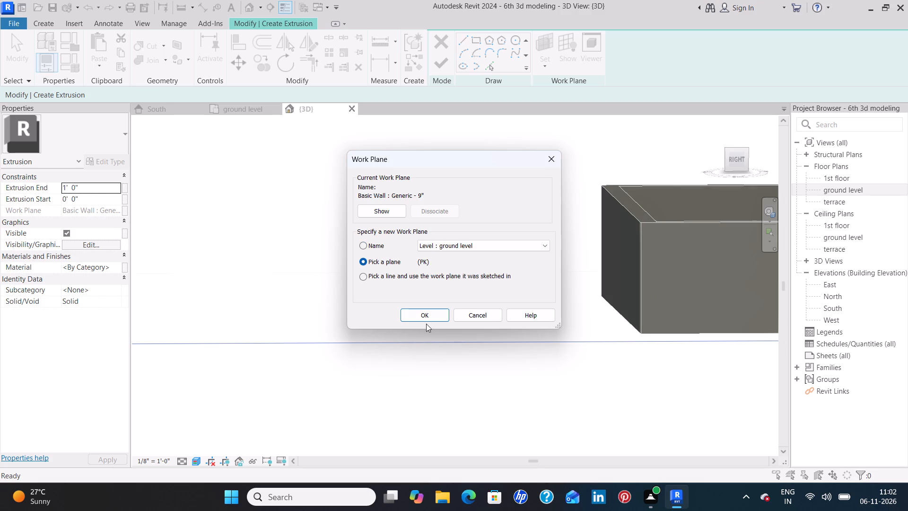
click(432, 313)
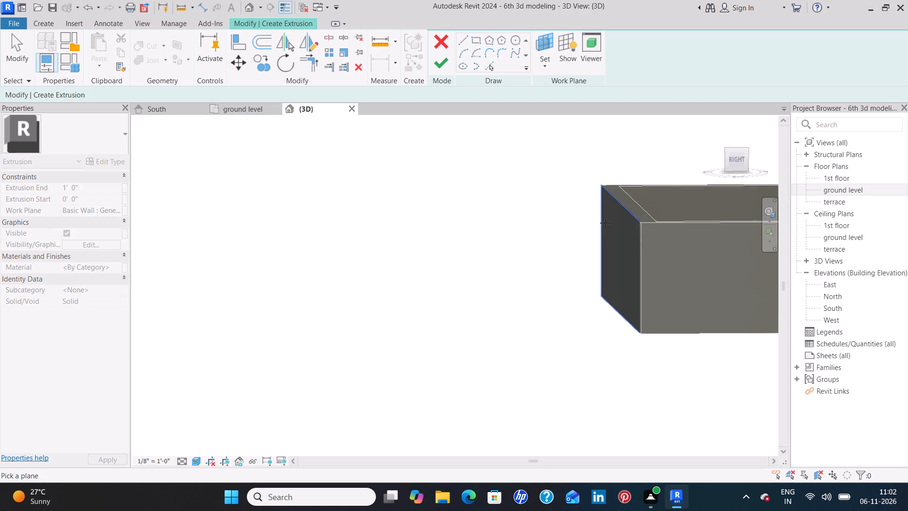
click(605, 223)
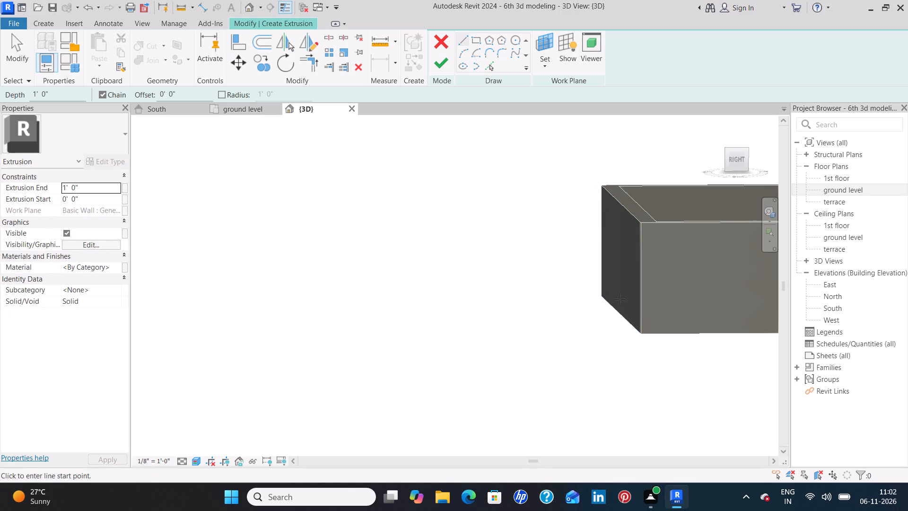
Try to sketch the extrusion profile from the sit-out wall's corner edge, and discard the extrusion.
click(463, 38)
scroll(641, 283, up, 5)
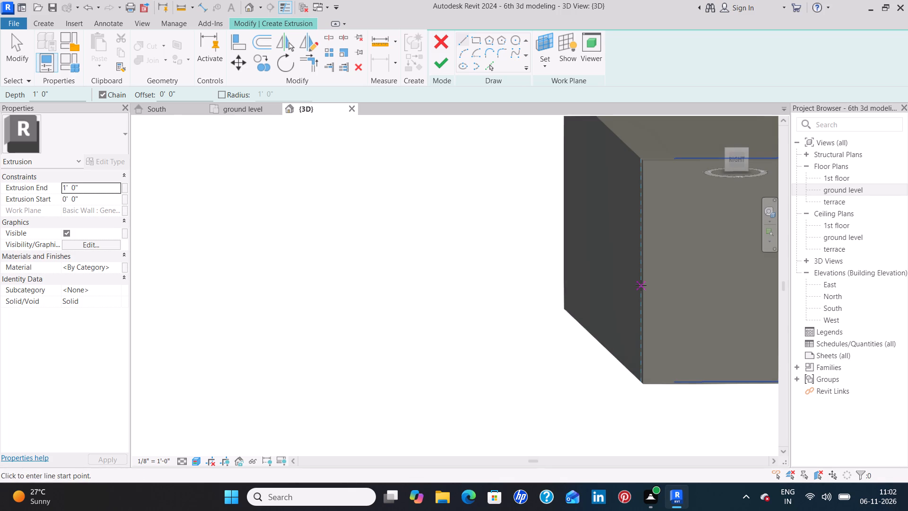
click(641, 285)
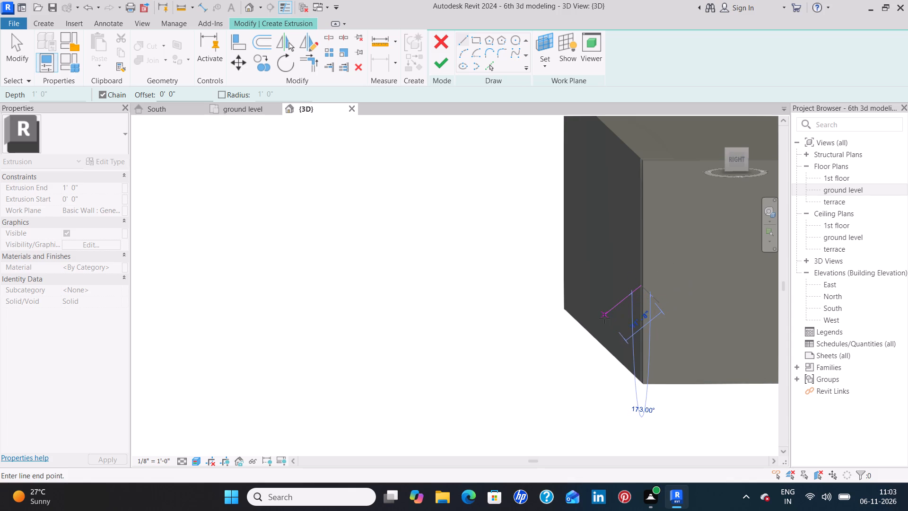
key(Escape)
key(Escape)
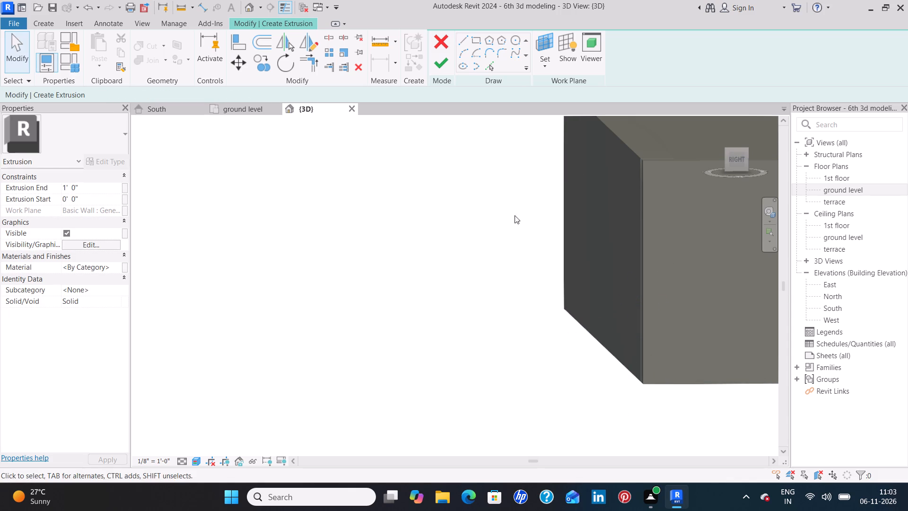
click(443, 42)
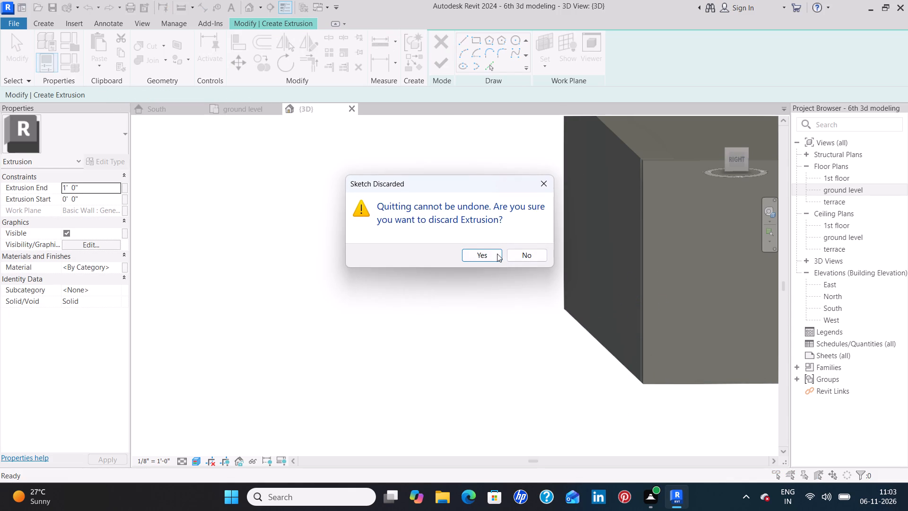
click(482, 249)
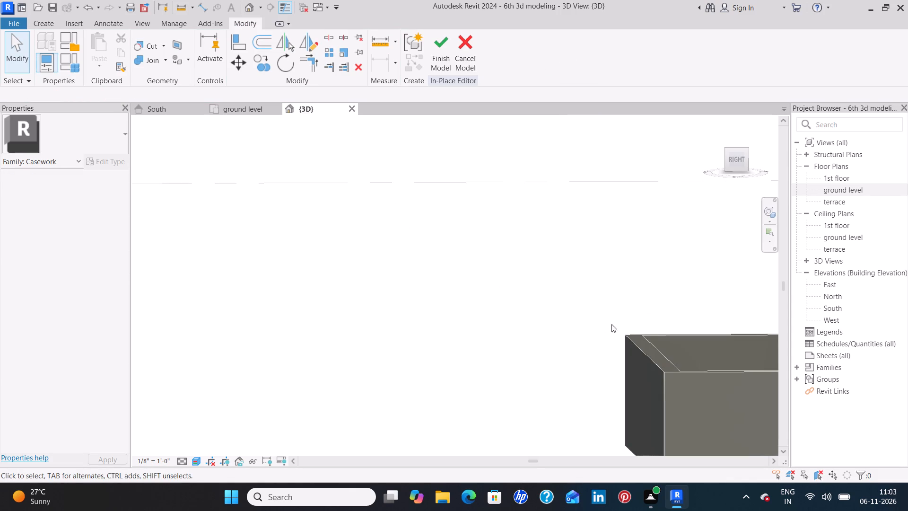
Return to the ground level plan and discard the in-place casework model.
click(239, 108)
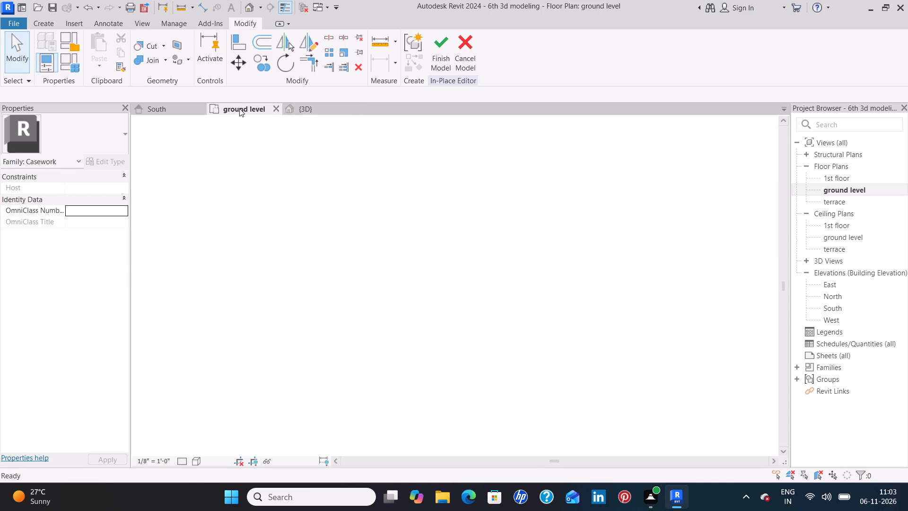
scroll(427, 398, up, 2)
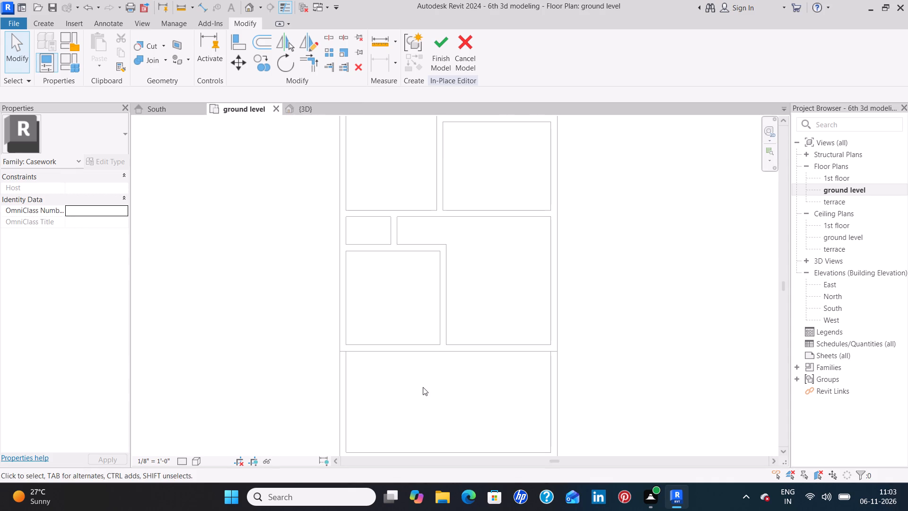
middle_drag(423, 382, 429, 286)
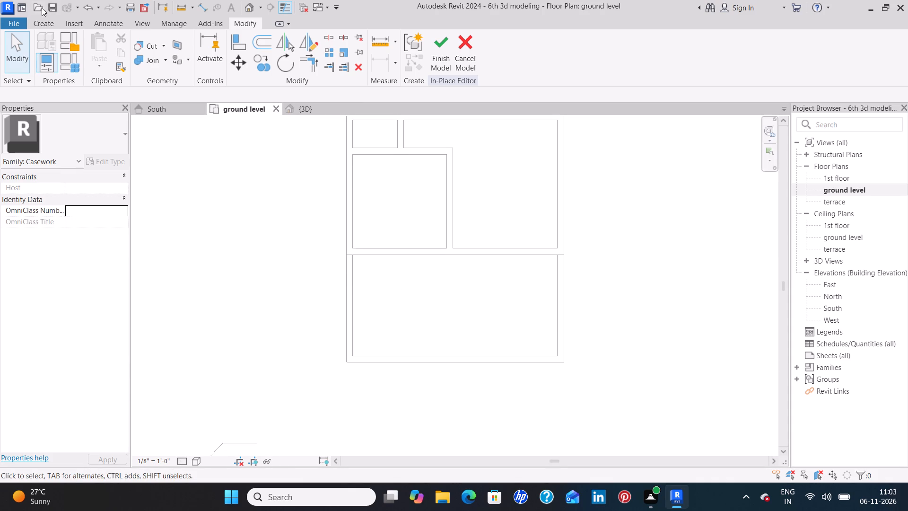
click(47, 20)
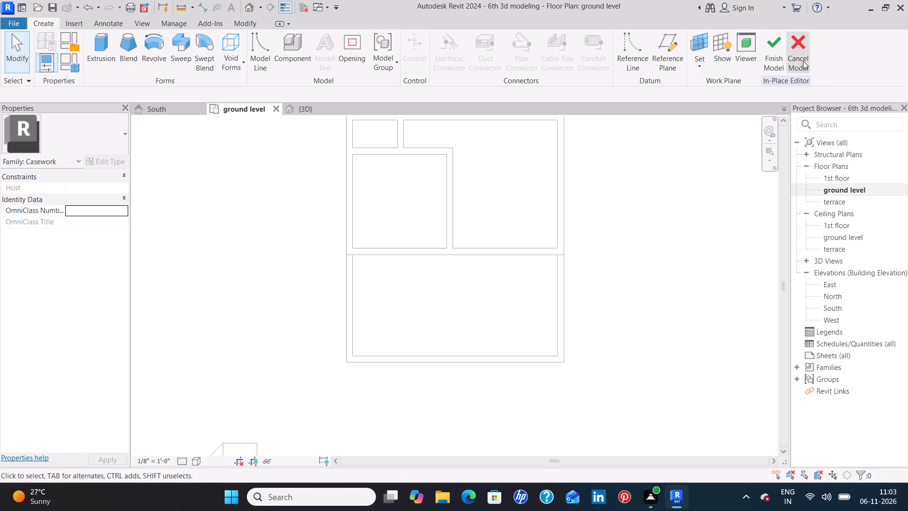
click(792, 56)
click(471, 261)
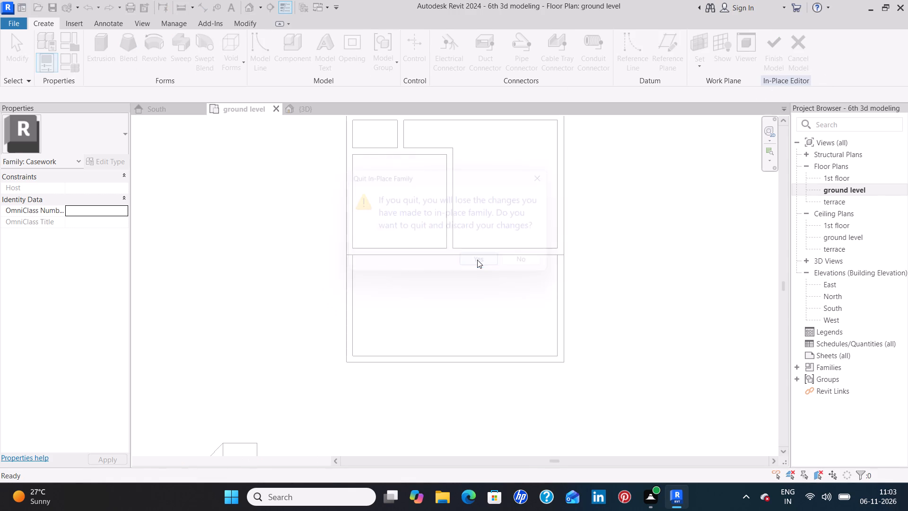
Place a 30" x 84" Single-Flush door in the small west room's east wall, about 1'-8" from its north wall, swinging inward.
middle_drag(500, 186, 497, 222)
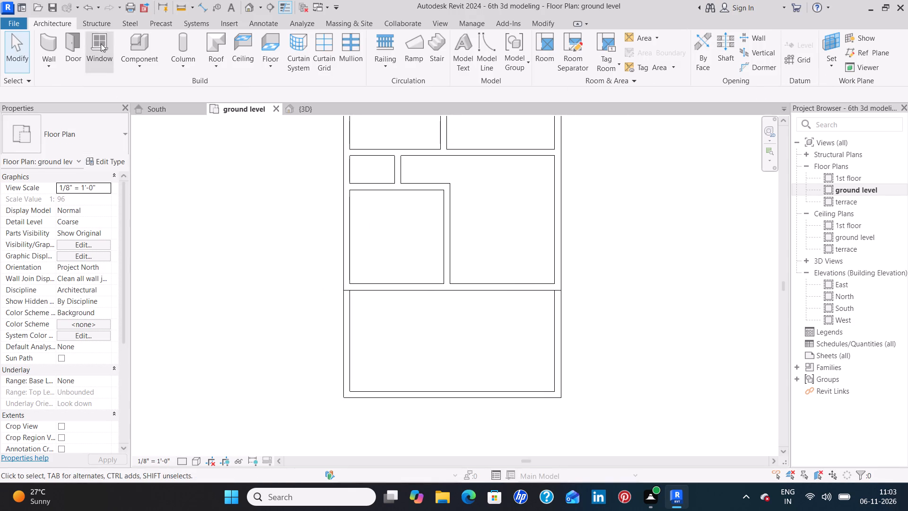
click(70, 43)
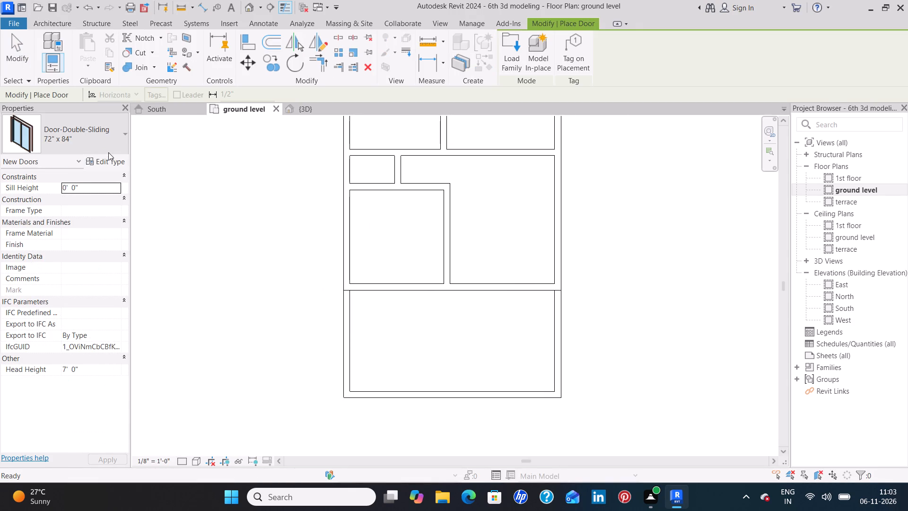
click(112, 139)
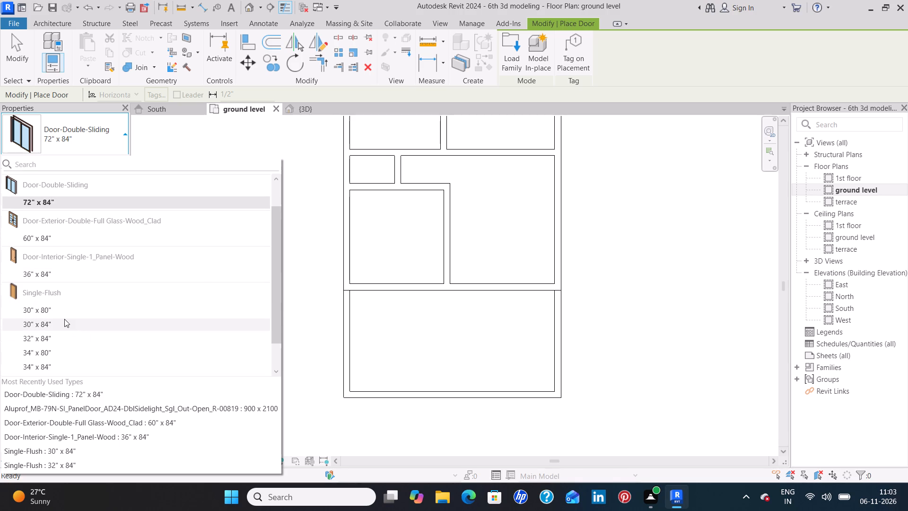
click(52, 326)
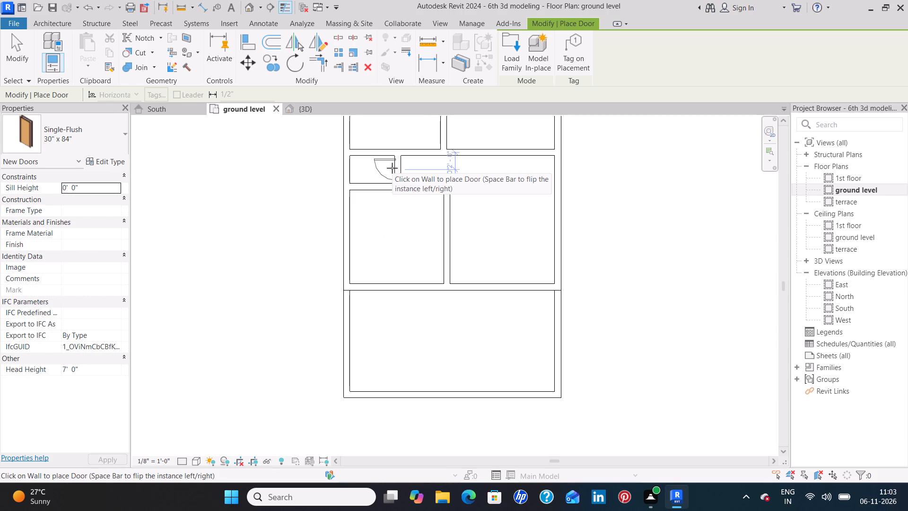
scroll(392, 168, up, 6)
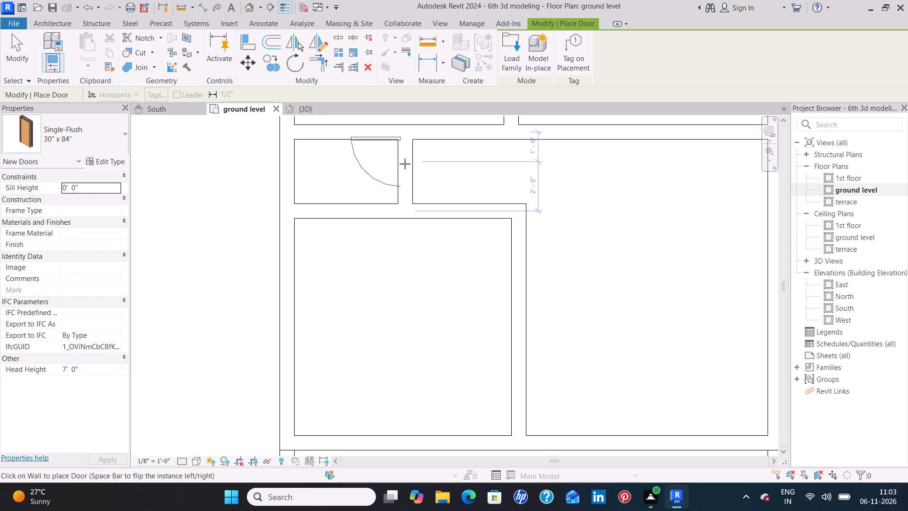
scroll(405, 165, up, 3)
middle_drag(402, 173, 401, 192)
click(401, 182)
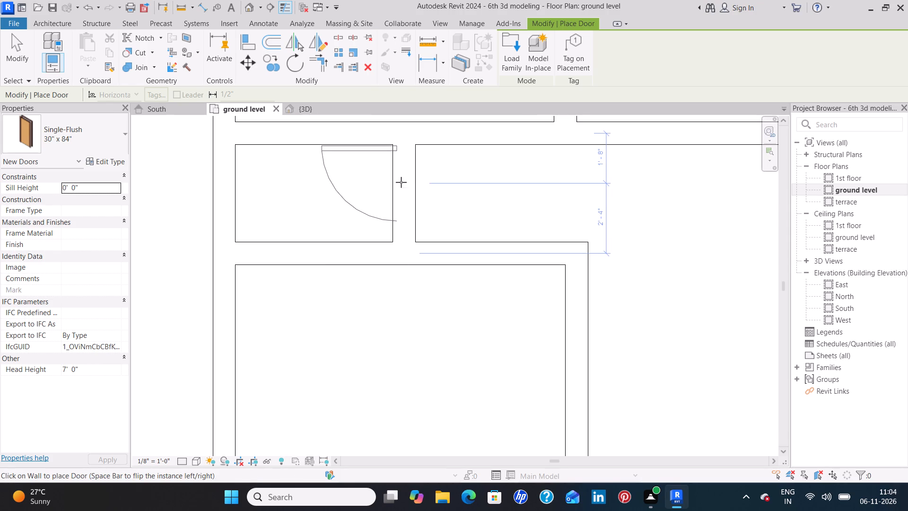
Place a 30" x 84" Single-Flush door in the north-middle small room's west wall, about 4'-3" from its south wall, hinged north and swinging in.
scroll(479, 187, down, 5)
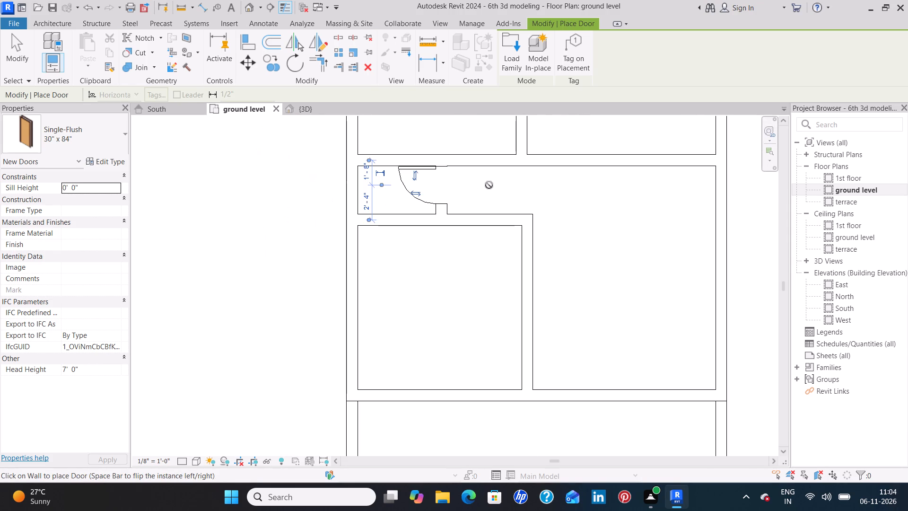
scroll(489, 185, down, 5)
middle_drag(524, 188, 483, 314)
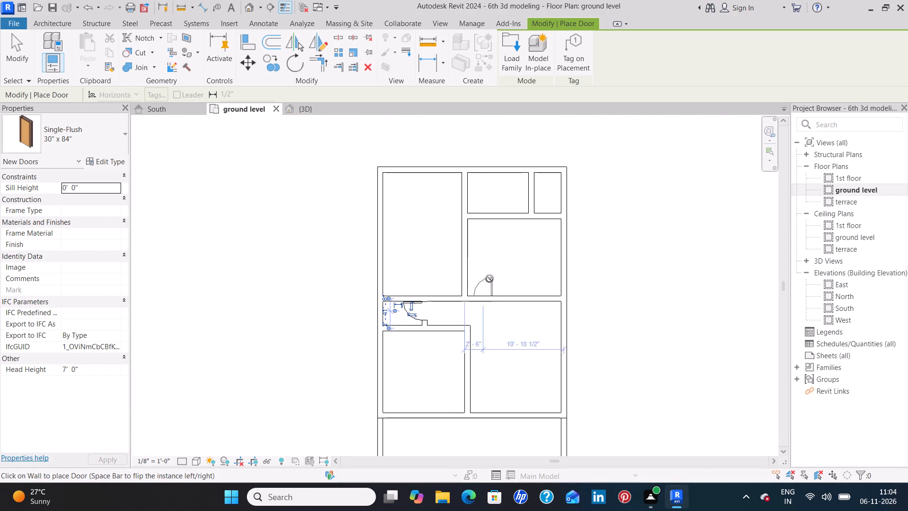
key(space)
click(467, 184)
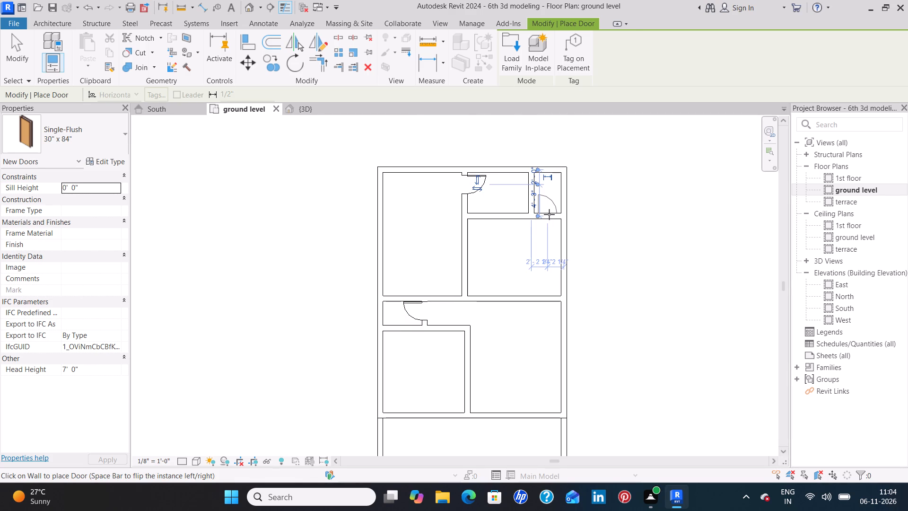
Place another 30" x 84" Single-Flush door in the northeast small room's south wall, about 1'-9" from the east wall, hinged east and swinging inward.
key(space)
scroll(552, 213, up, 8)
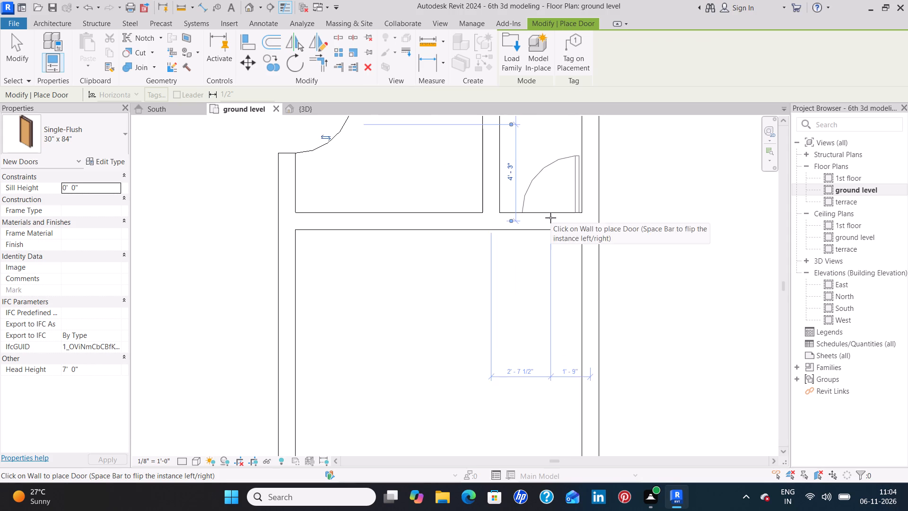
click(550, 218)
Place a 900 x 2100 Aluprof MB-79N double-sidelight panel door in the front wall, 4'-0" from the east wall, swinging into the house.
scroll(515, 302, down, 5)
middle_drag(487, 325, 473, 258)
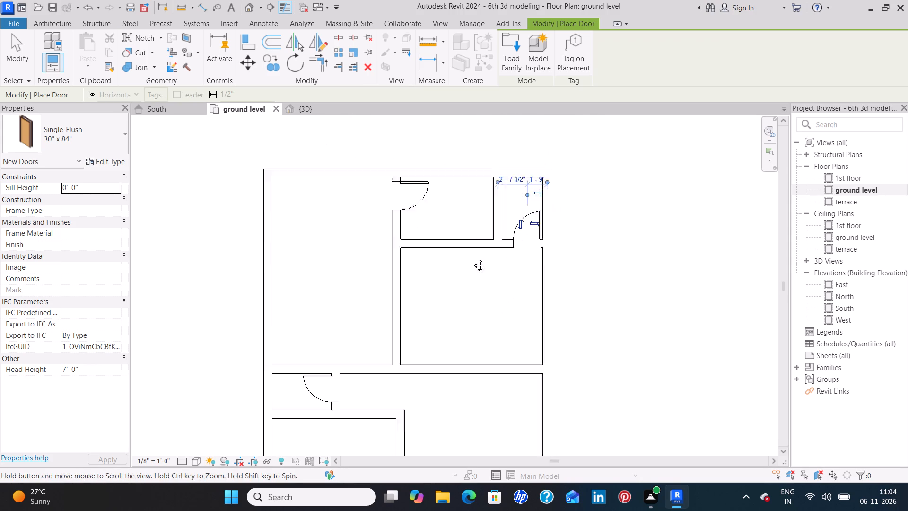
middle_drag(473, 258, 468, 211)
scroll(462, 221, down, 3)
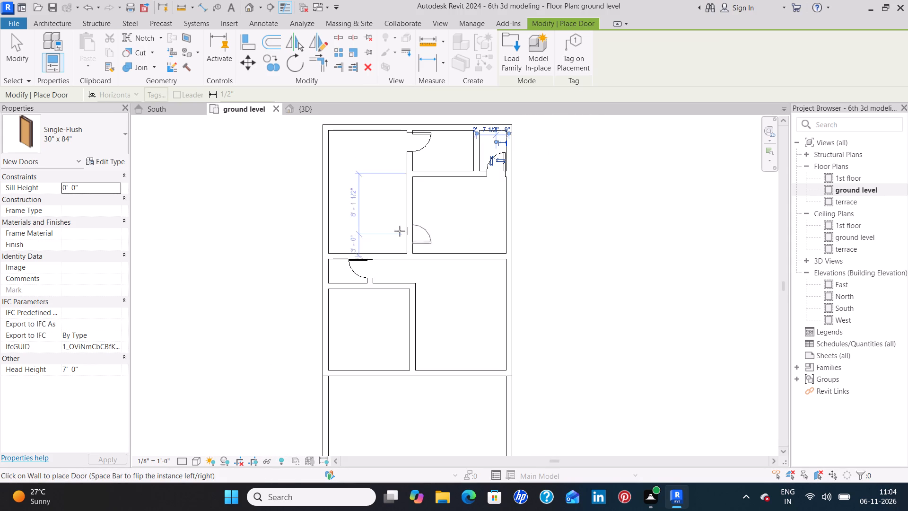
scroll(445, 346, down, 1)
middle_drag(445, 344, 445, 302)
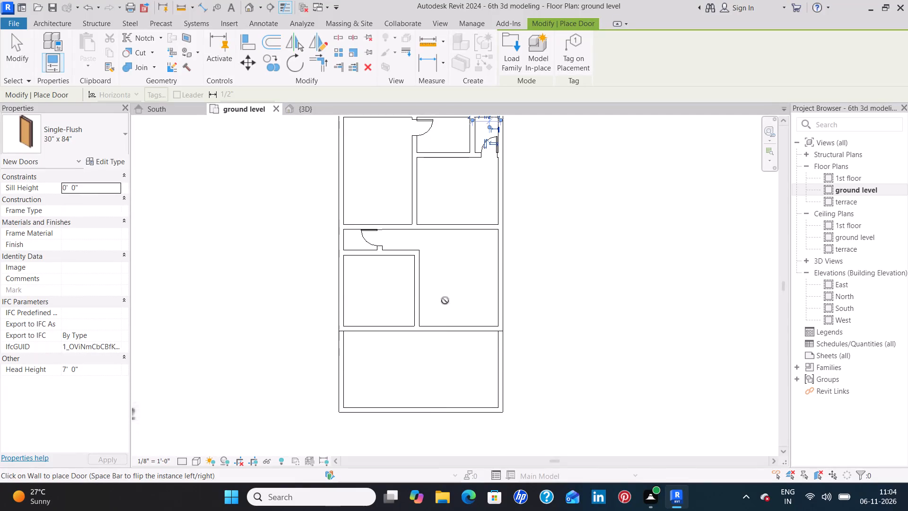
click(113, 142)
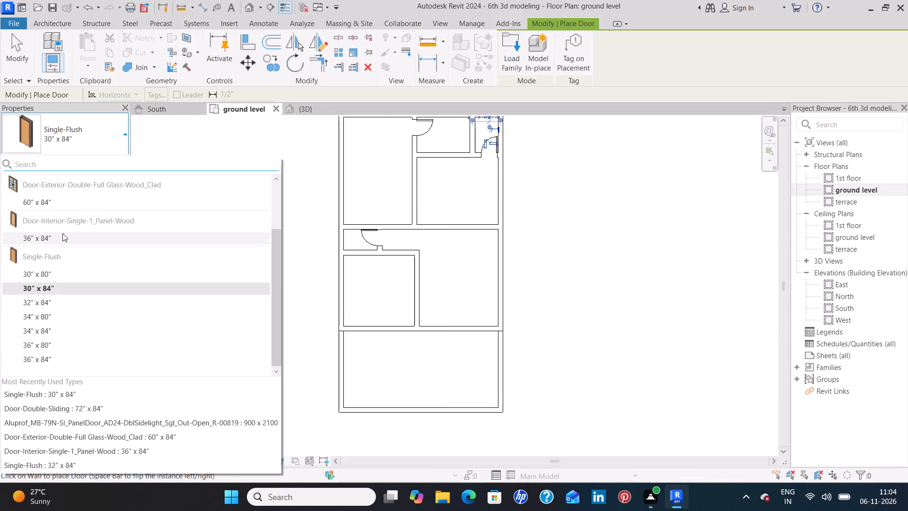
scroll(70, 258, up, 3)
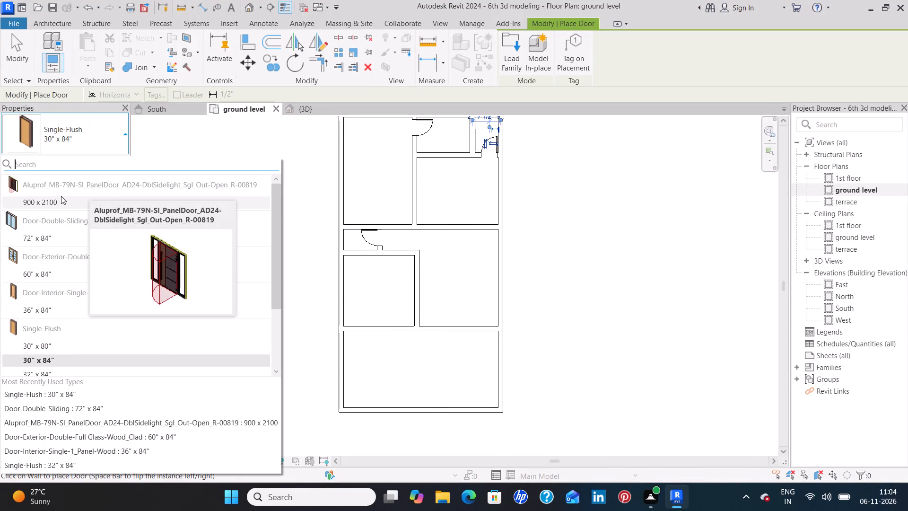
click(61, 196)
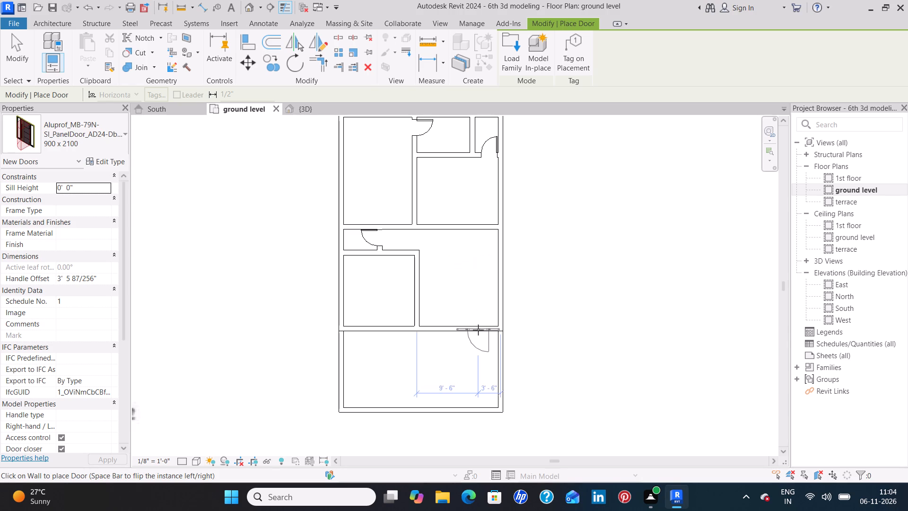
key(space)
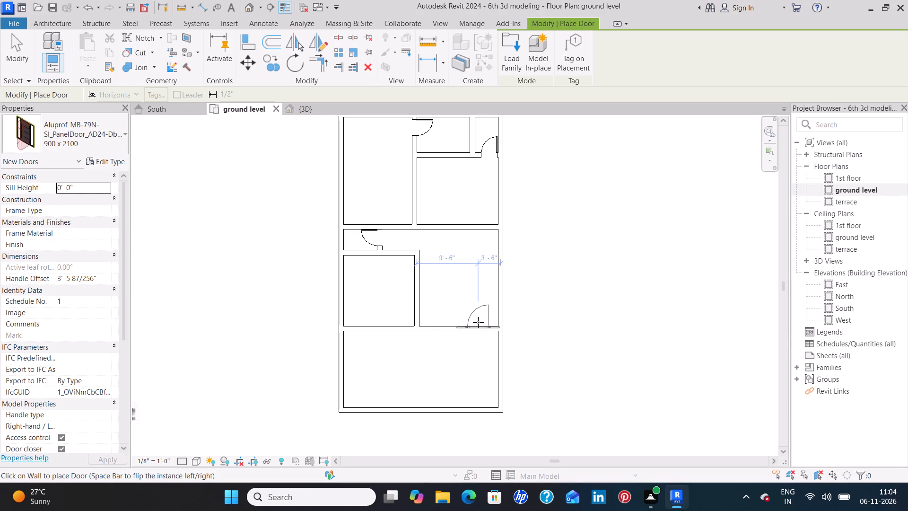
scroll(478, 322, up, 7)
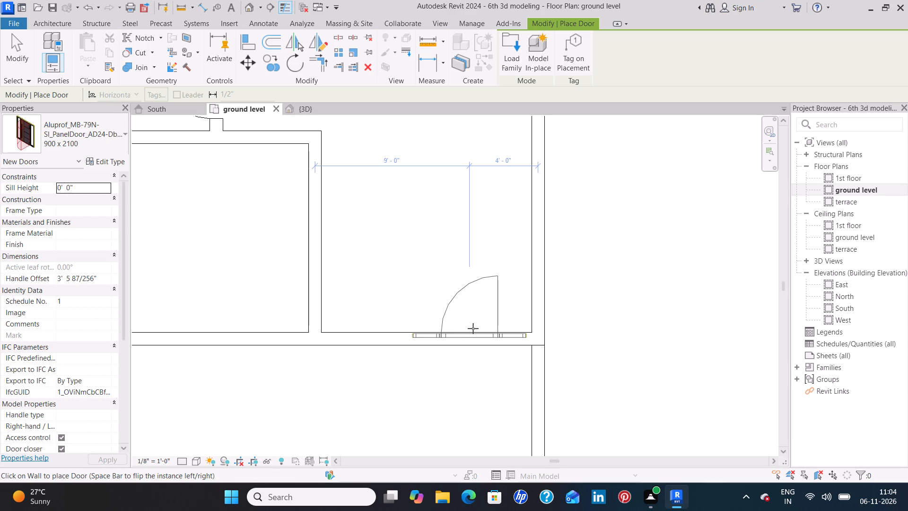
click(473, 328)
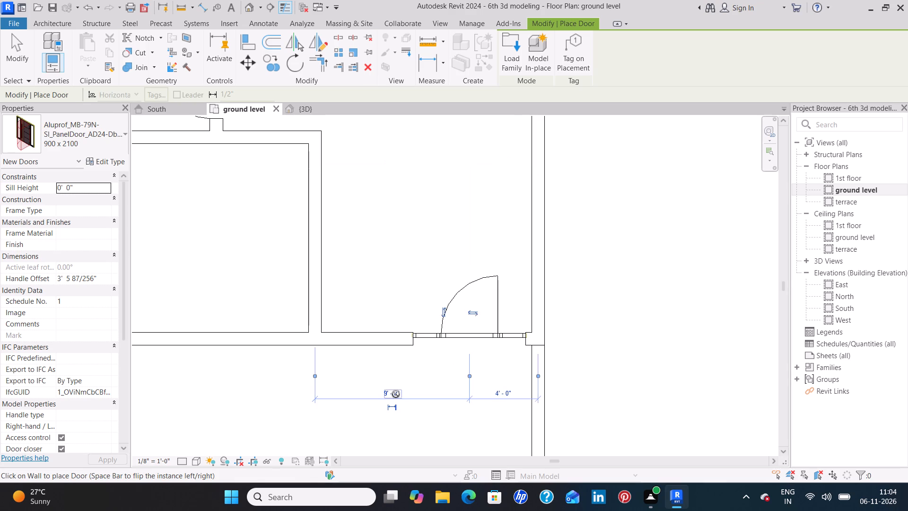
scroll(396, 394, down, 4)
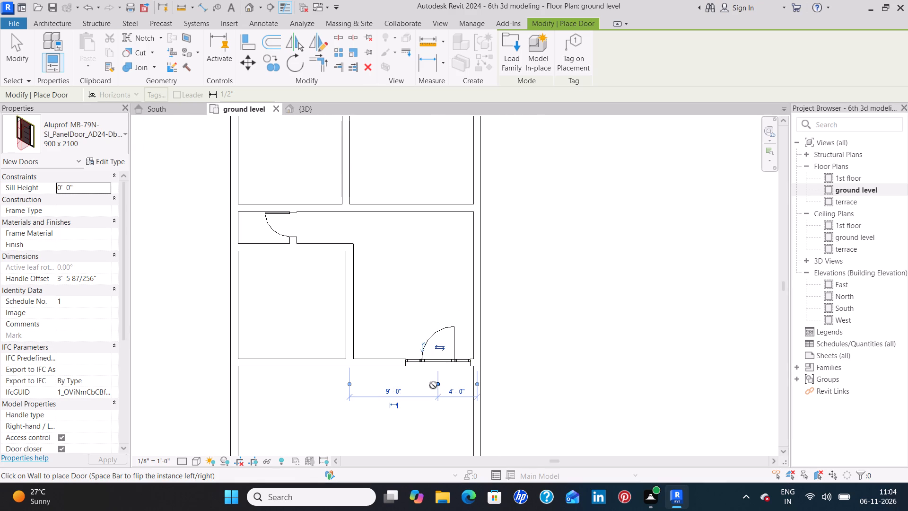
key(Escape)
key(Escape)
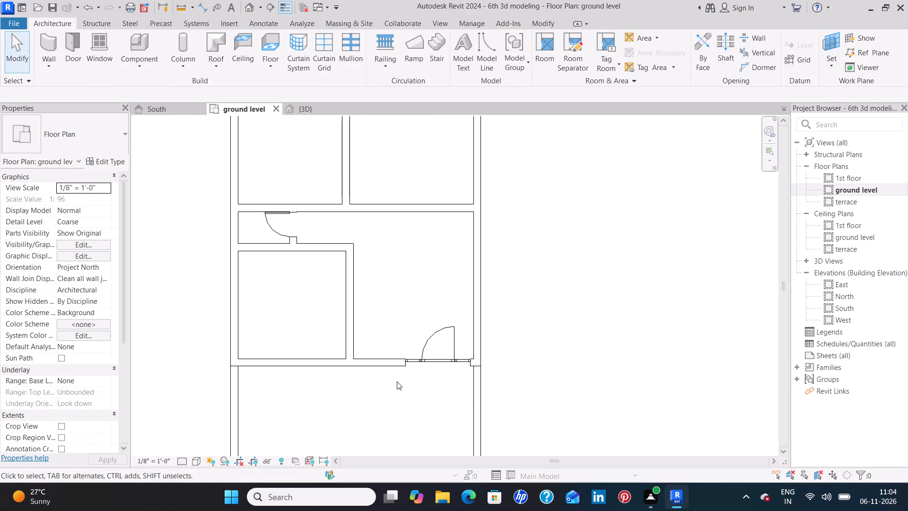
Restart door placement and browse the US family library to the Residential folder under Doors.
scroll(332, 302, down, 1)
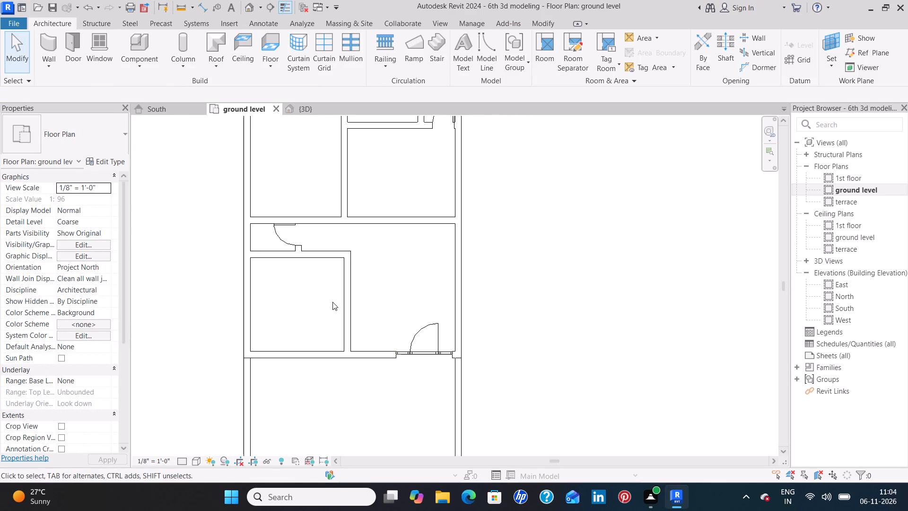
middle_drag(370, 261, 389, 312)
scroll(391, 317, down, 1)
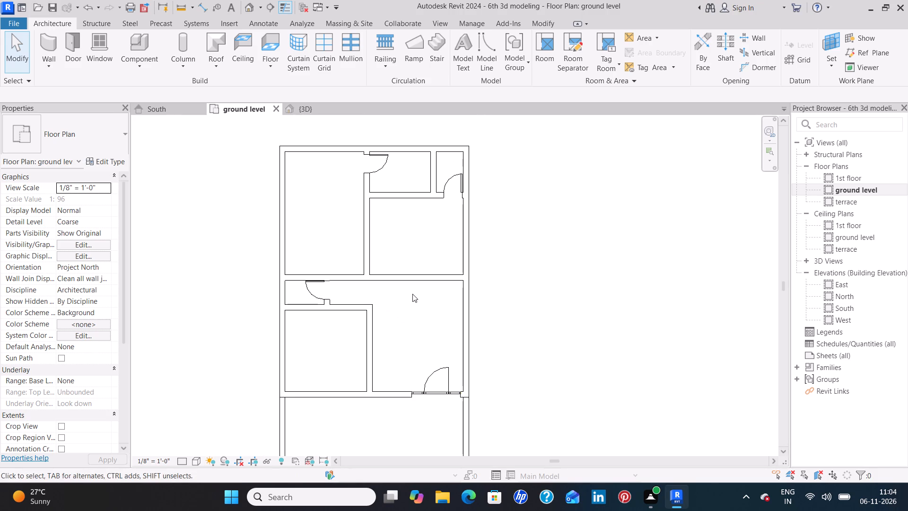
scroll(412, 292, up, 1)
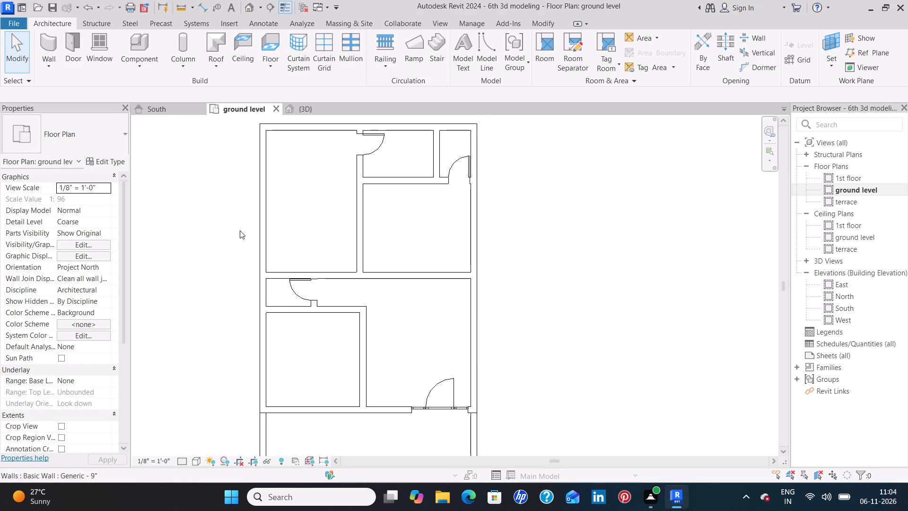
click(65, 44)
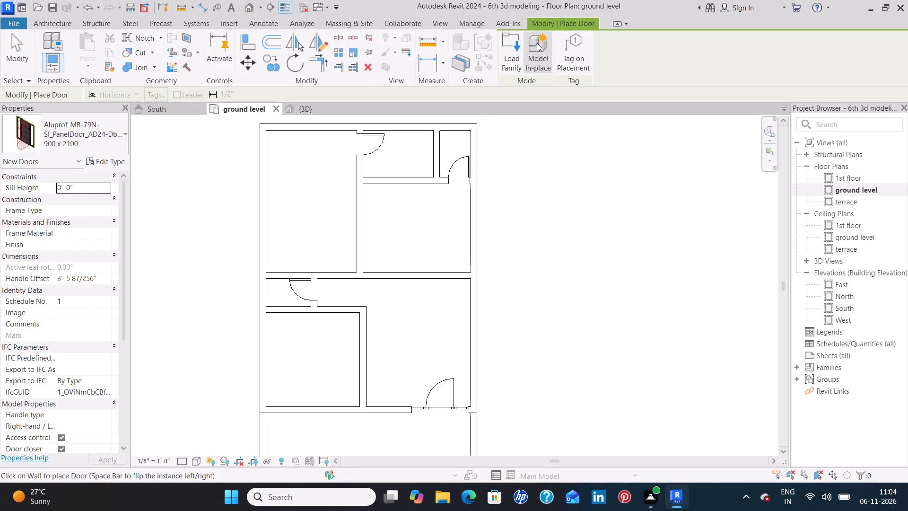
click(512, 58)
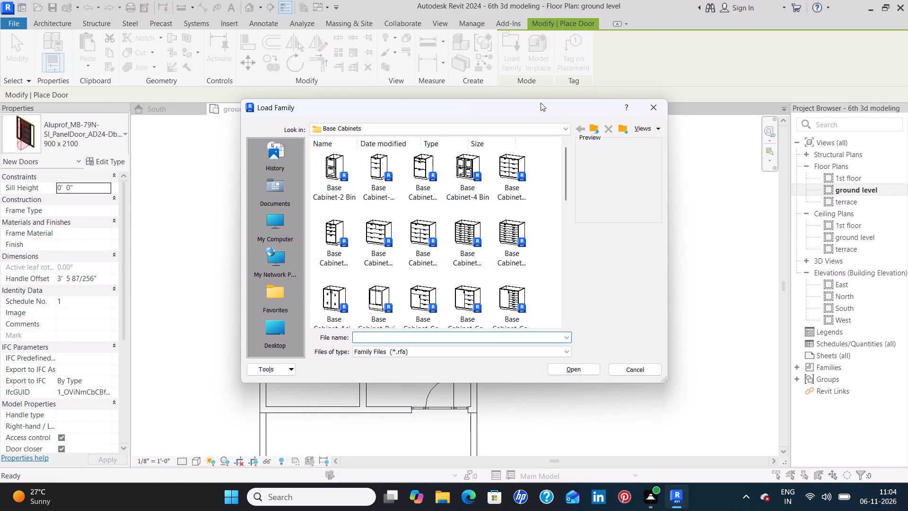
click(590, 127)
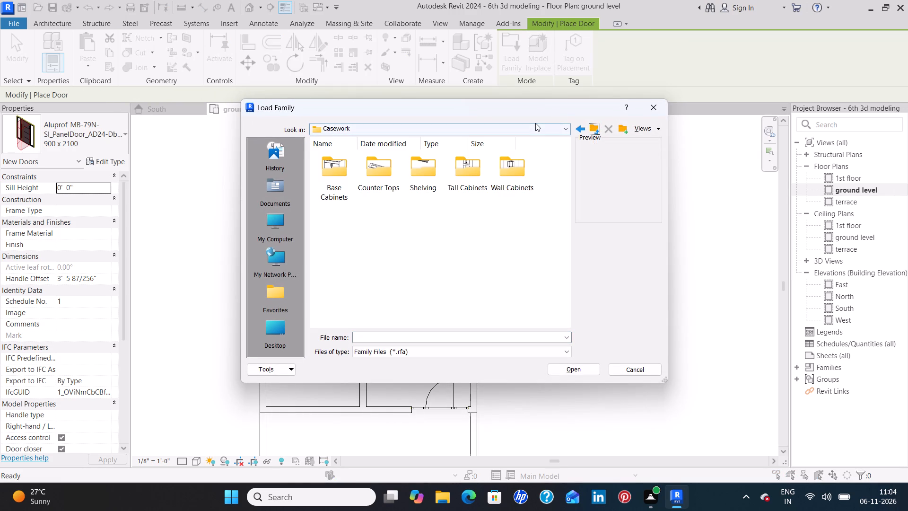
click(535, 127)
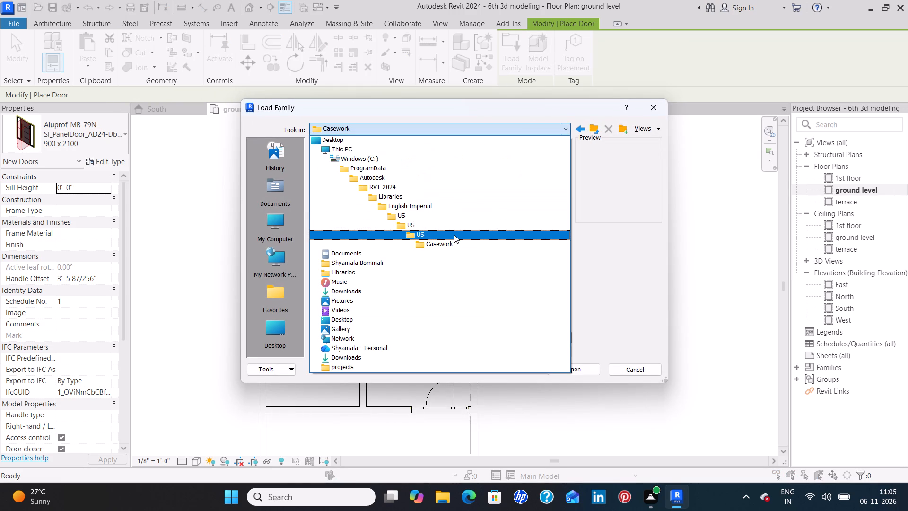
click(454, 235)
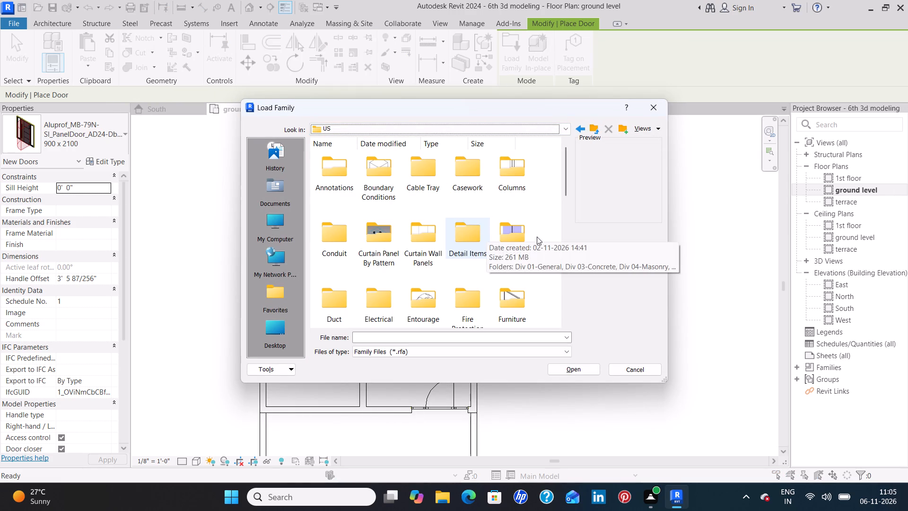
double_click(508, 231)
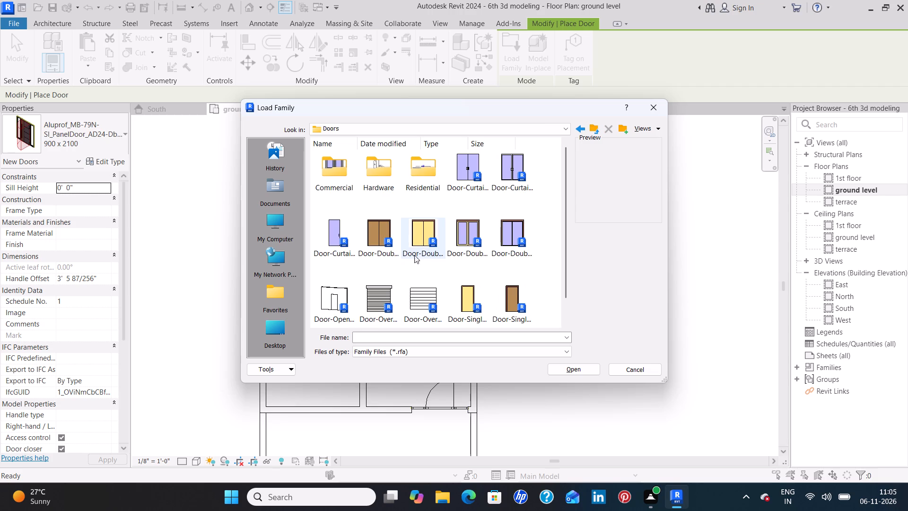
double_click(426, 175)
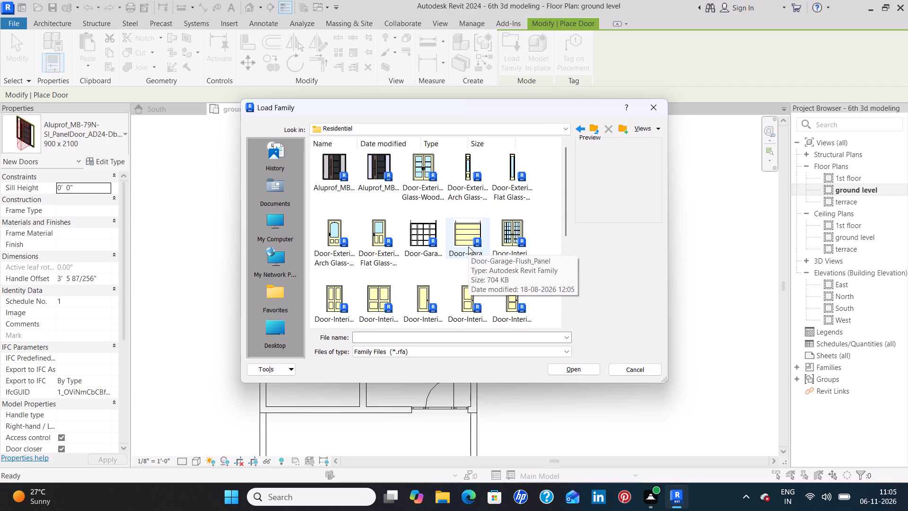
Load the Door-Interior-Single-1_Panel-Wood family with its 36" x 84" type.
click(420, 291)
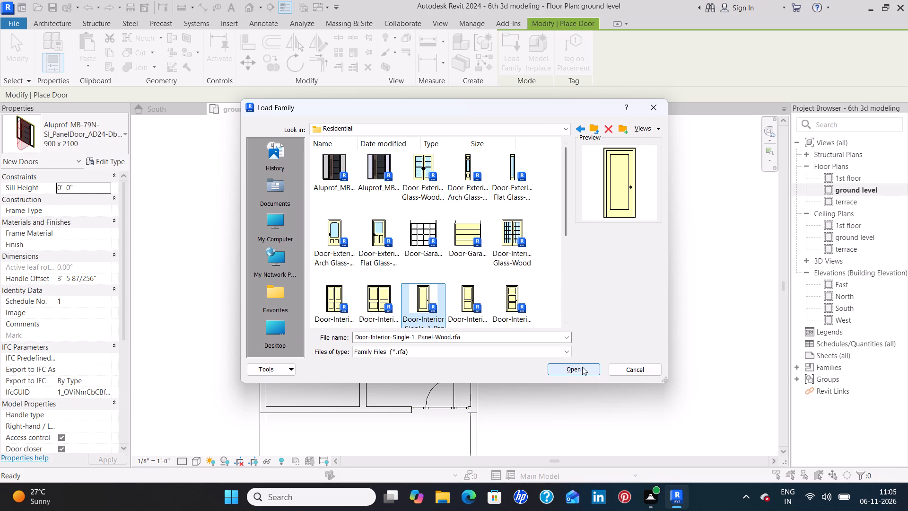
click(582, 370)
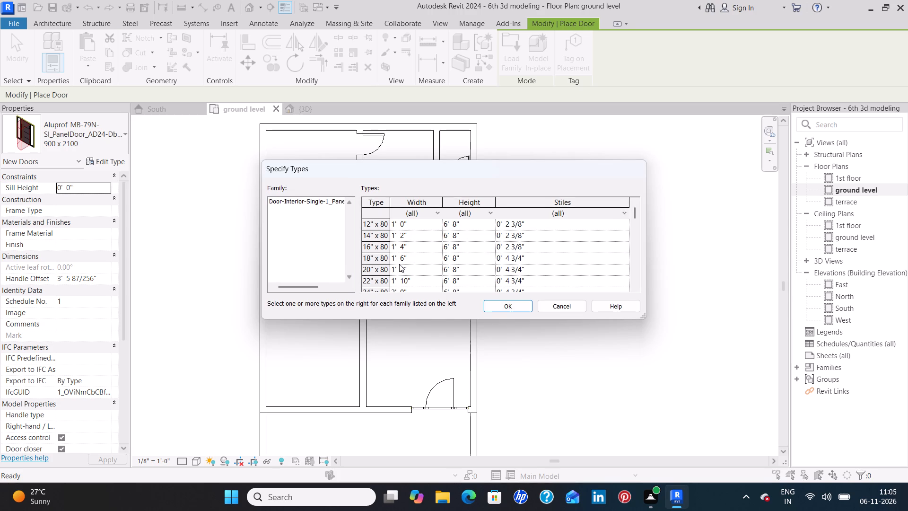
scroll(422, 254, down, 2)
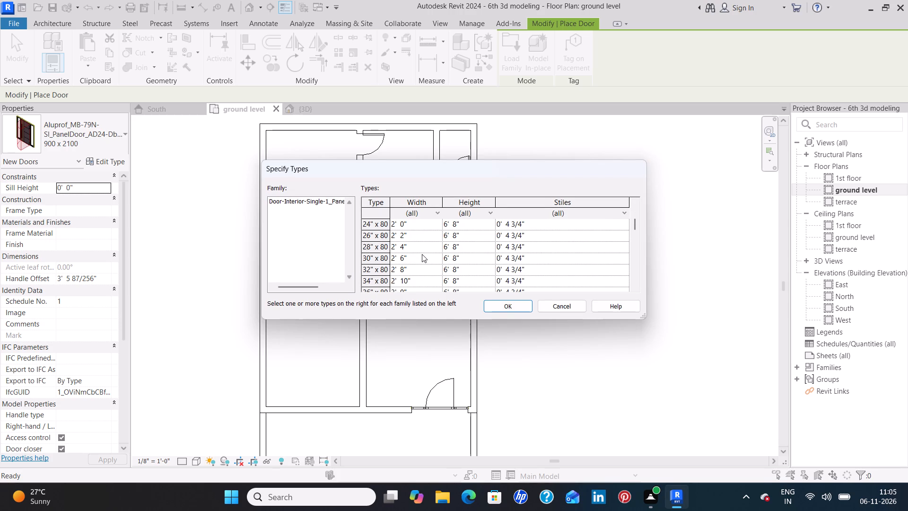
scroll(422, 254, down, 2)
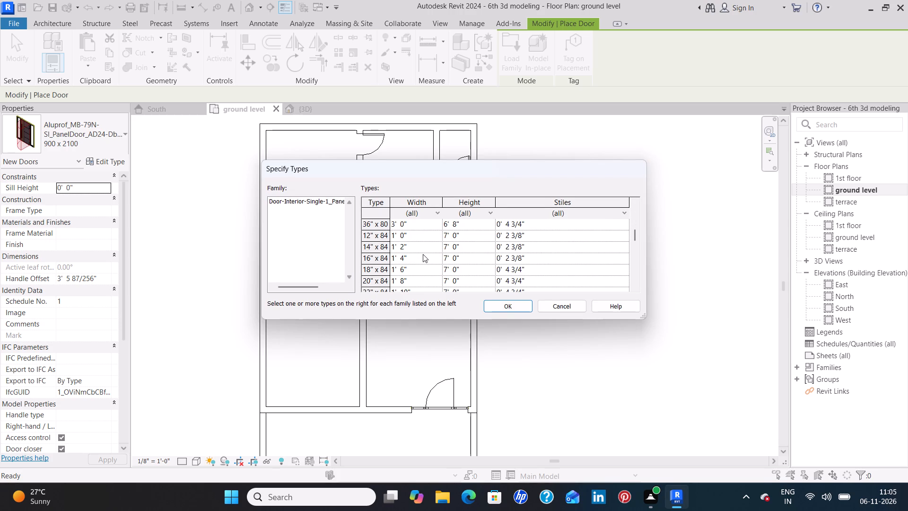
scroll(423, 254, down, 2)
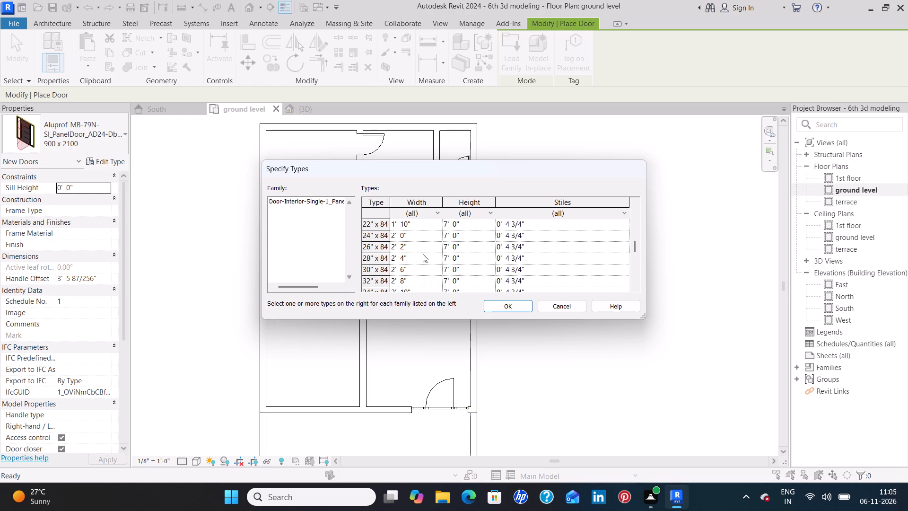
scroll(423, 254, down, 1)
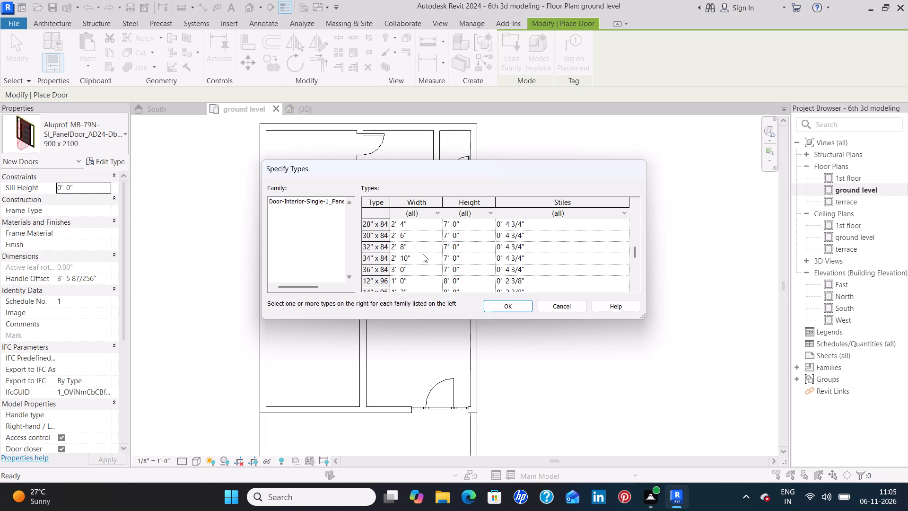
click(424, 271)
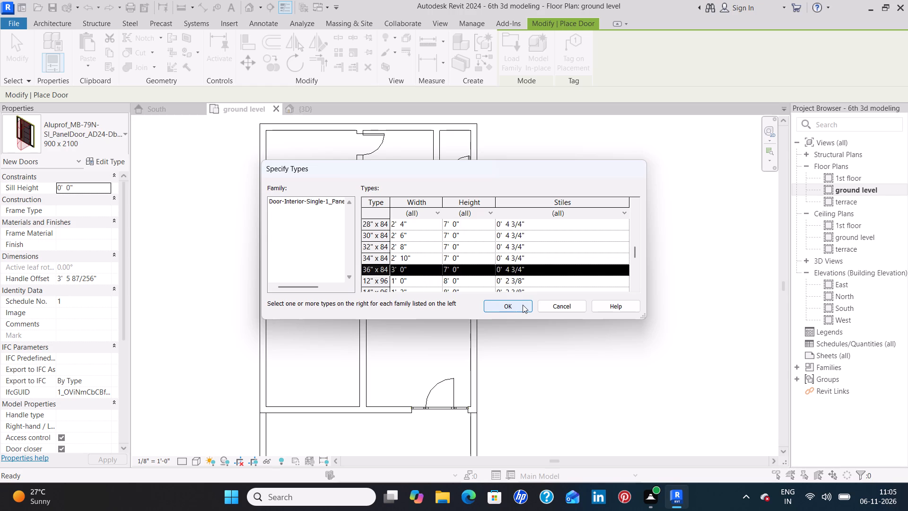
click(523, 305)
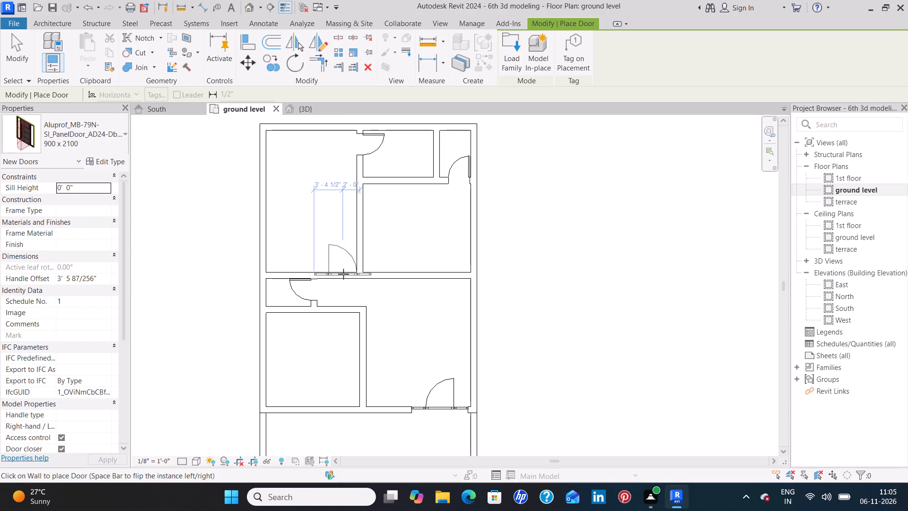
Load the Door-Interior-Single-1_Panel-Wood family from the Residential folder again with its 36" x 84" type.
click(513, 56)
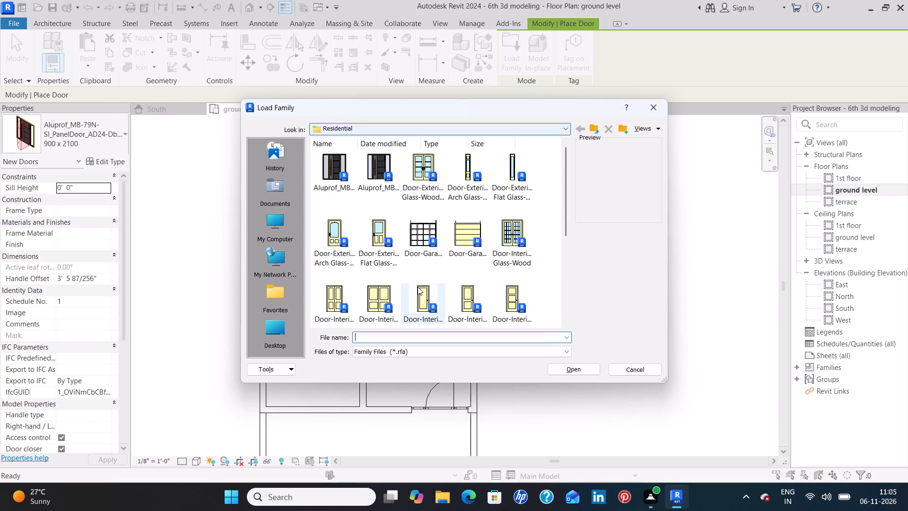
click(418, 289)
click(582, 372)
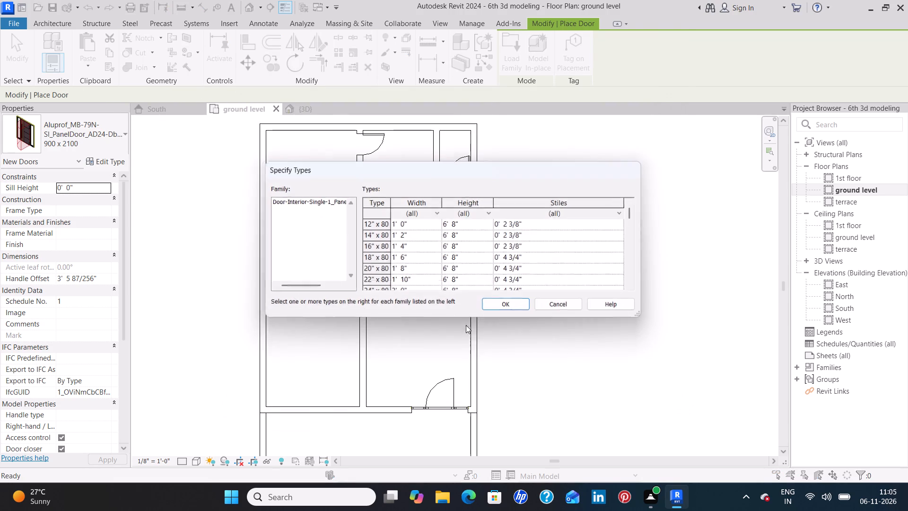
scroll(448, 272, down, 4)
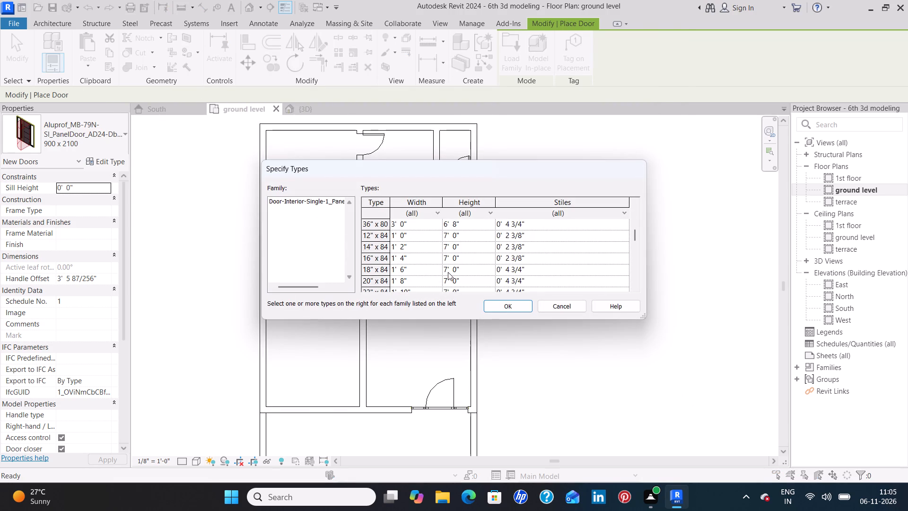
scroll(448, 272, down, 2)
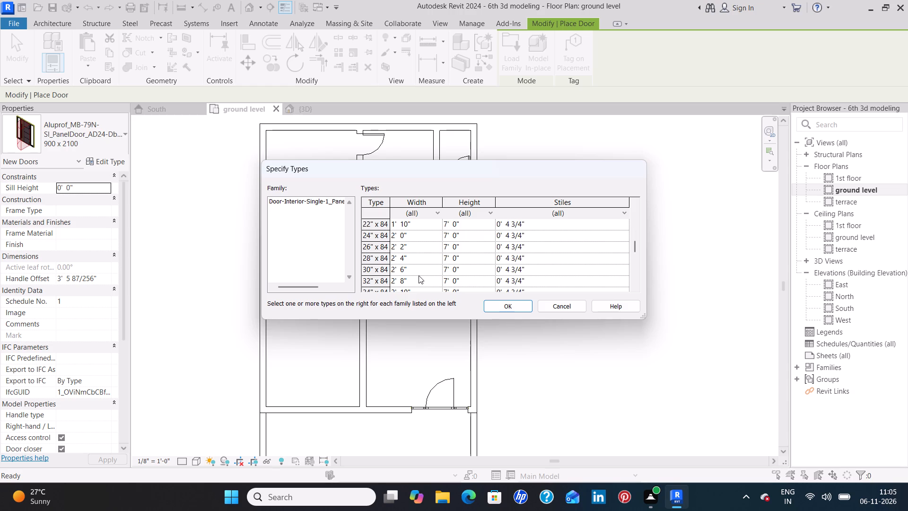
scroll(419, 275, down, 1)
click(418, 272)
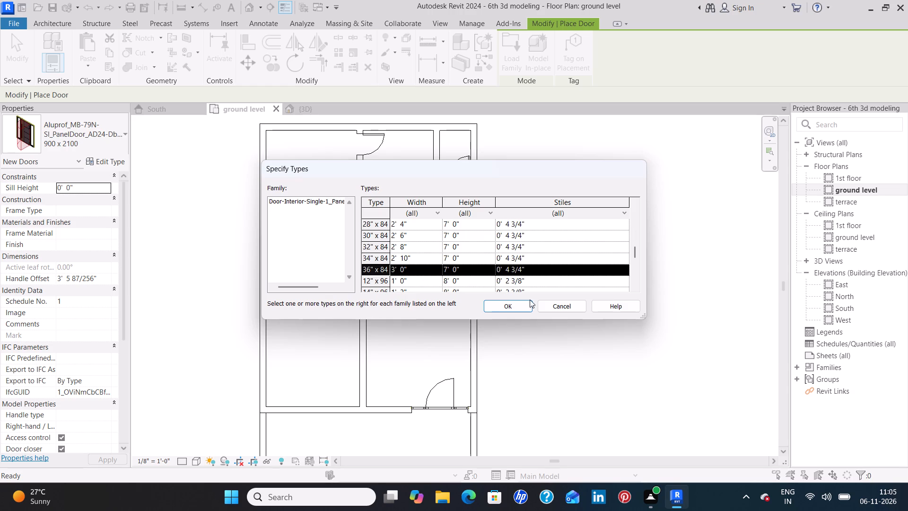
click(515, 307)
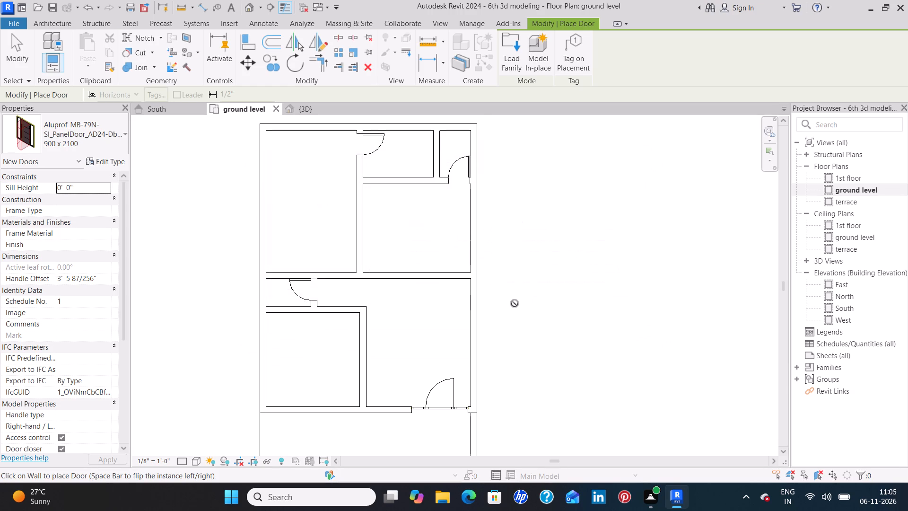
Place a 36" x 84" single-panel wood door in the northwest room's south wall, 2'-2" from its east partition, hinged east and swinging inward.
click(99, 145)
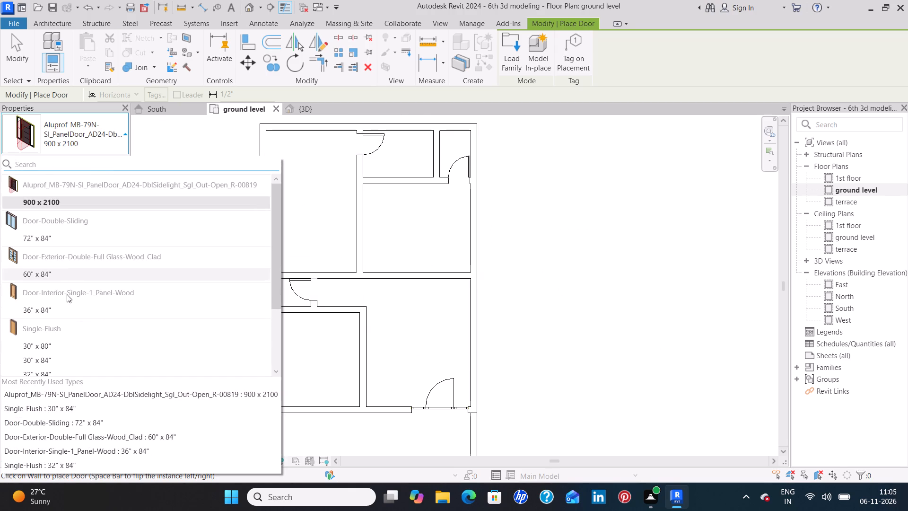
click(61, 310)
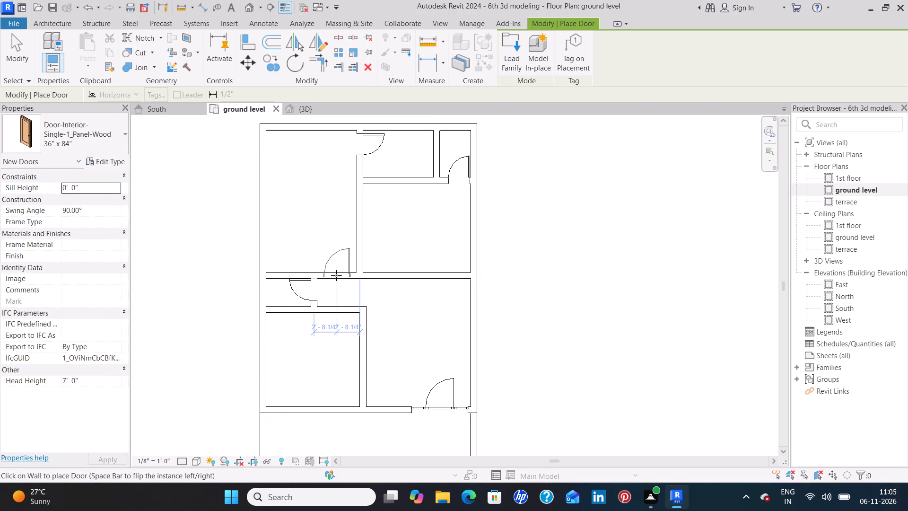
scroll(337, 275, up, 7)
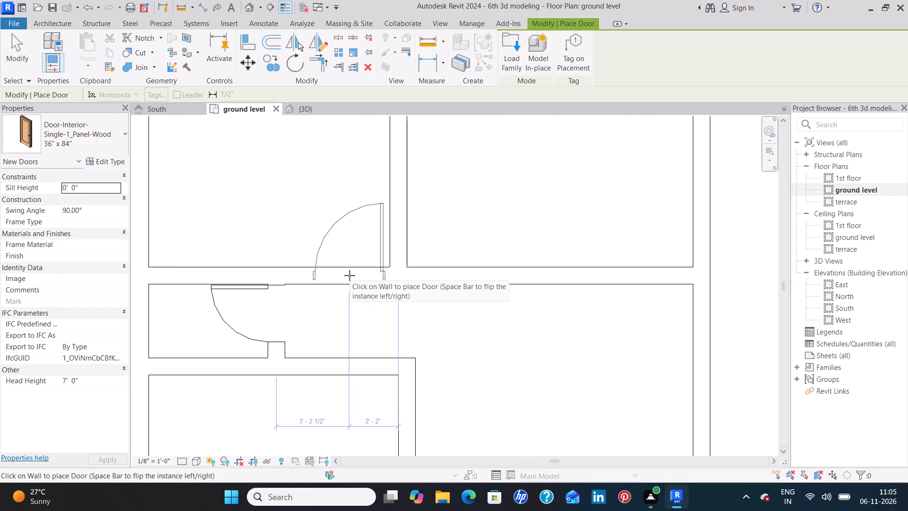
click(349, 275)
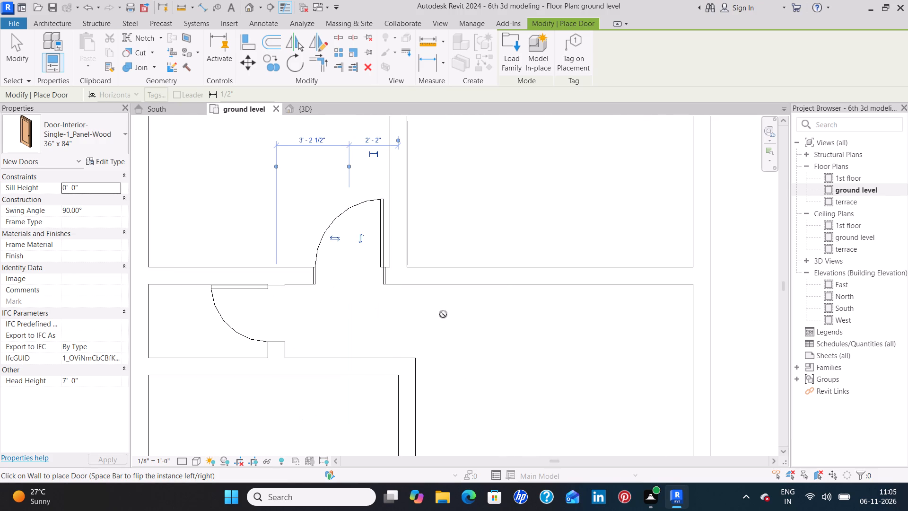
Place another 36" x 84" single-panel wood door in the middle east room's south wall, 2'-0" from the east wall, hinged east and swinging inward.
scroll(520, 325, down, 3)
middle_drag(580, 327, 425, 355)
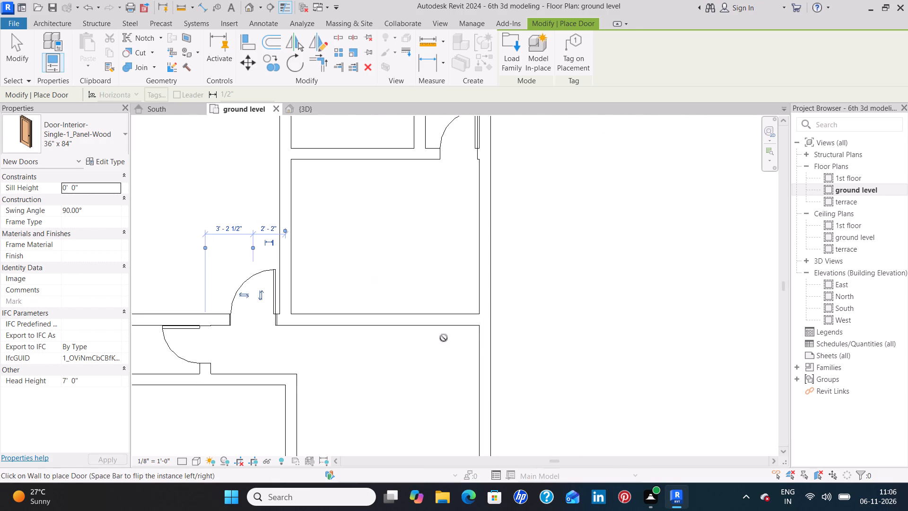
click(458, 317)
scroll(410, 361, down, 4)
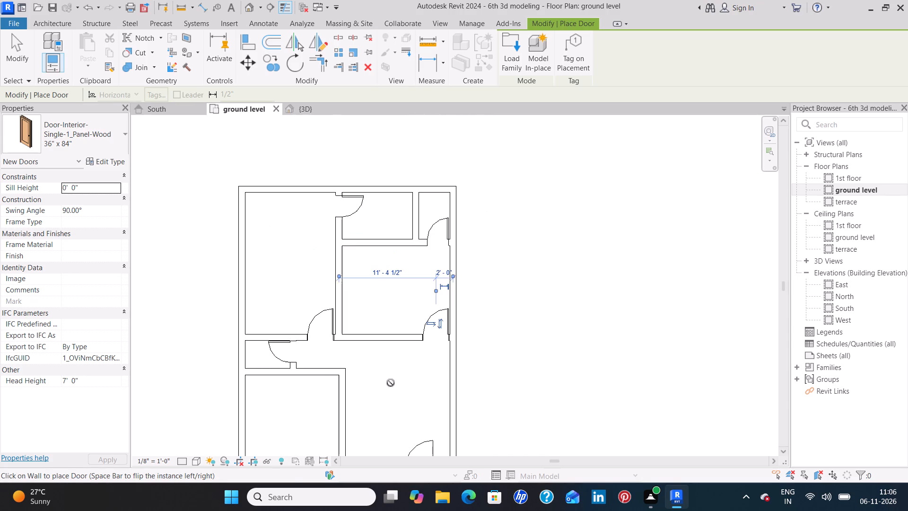
middle_drag(389, 383, 386, 302)
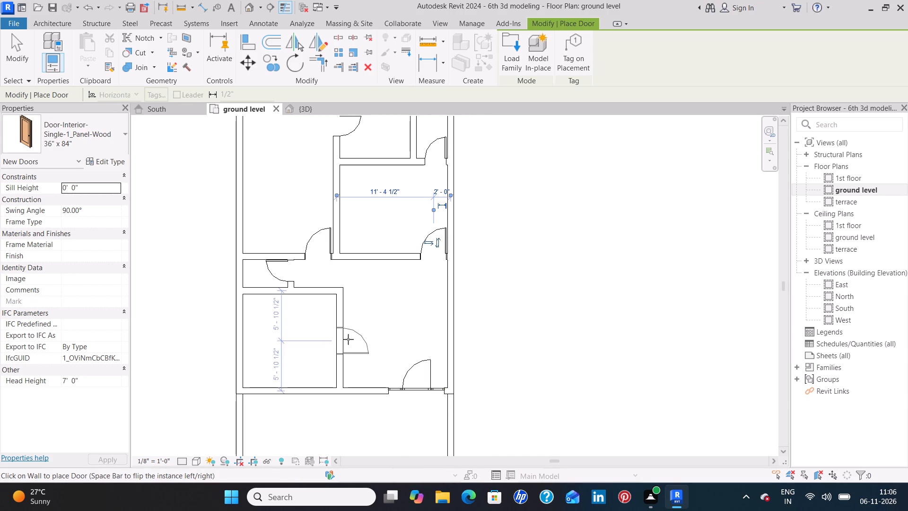
scroll(407, 288, down, 3)
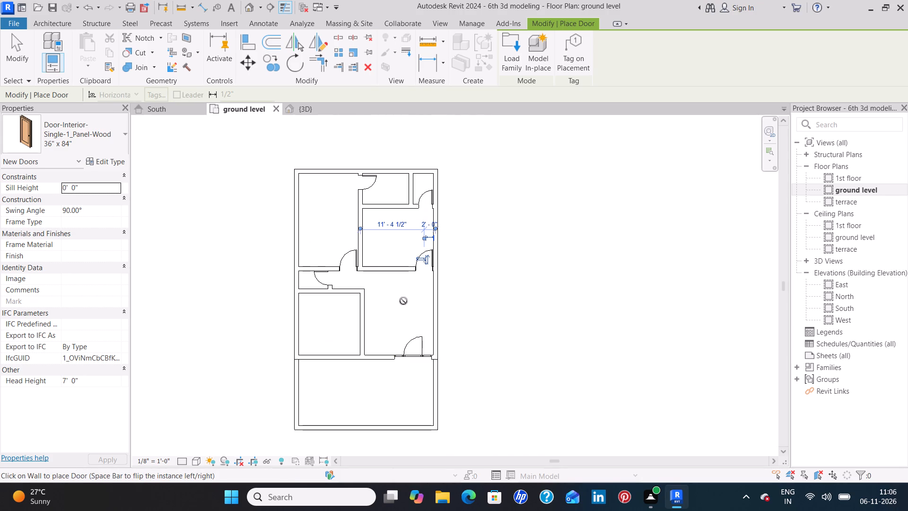
key(Escape)
key(Escape)
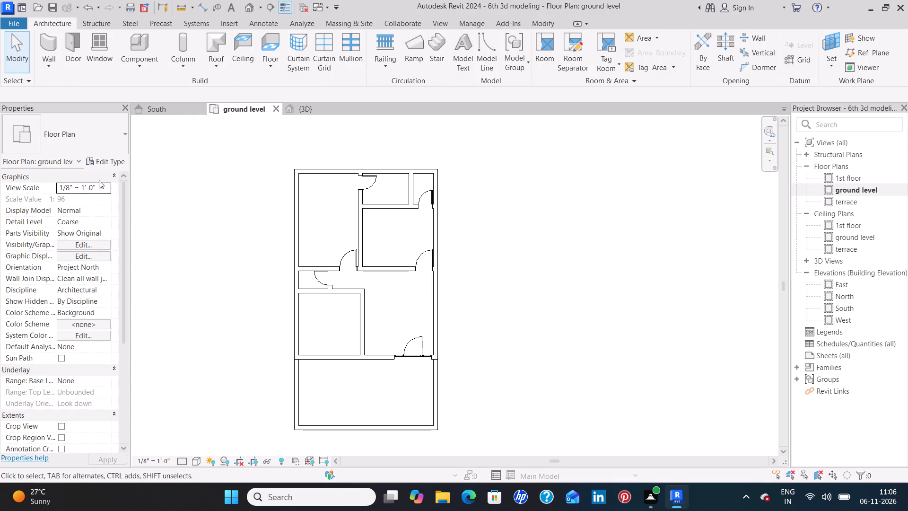
Place a 36" x 84" Passage Opening-Elliptical Arch in the southwest room's east wall, 2'-6" from the room's north wall.
click(145, 40)
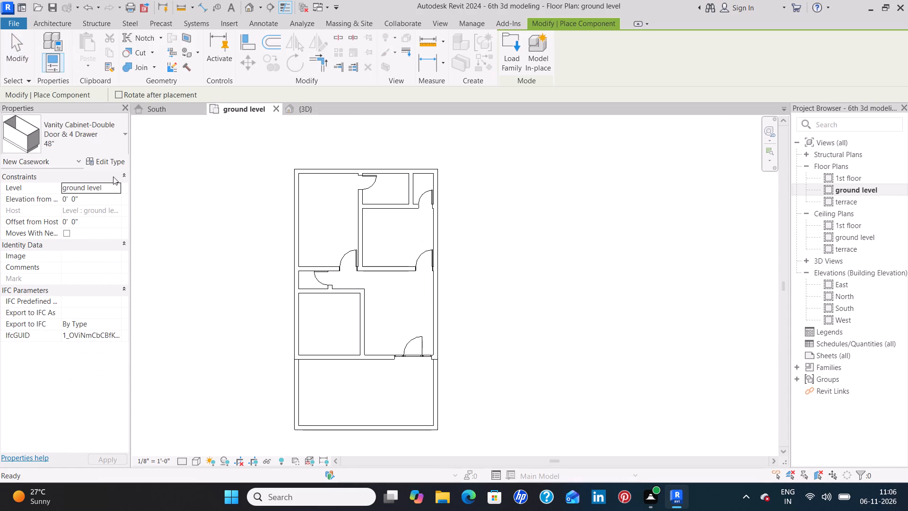
click(105, 147)
scroll(80, 213, down, 2)
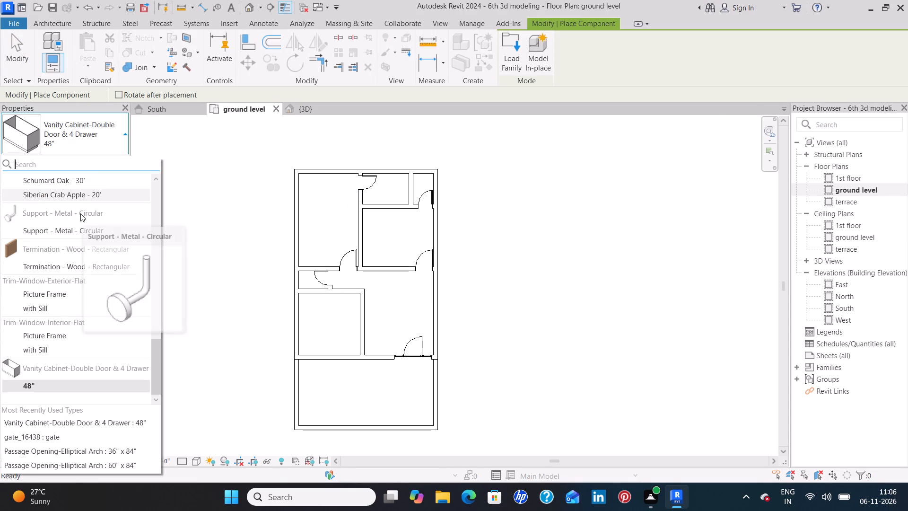
scroll(79, 215, up, 10)
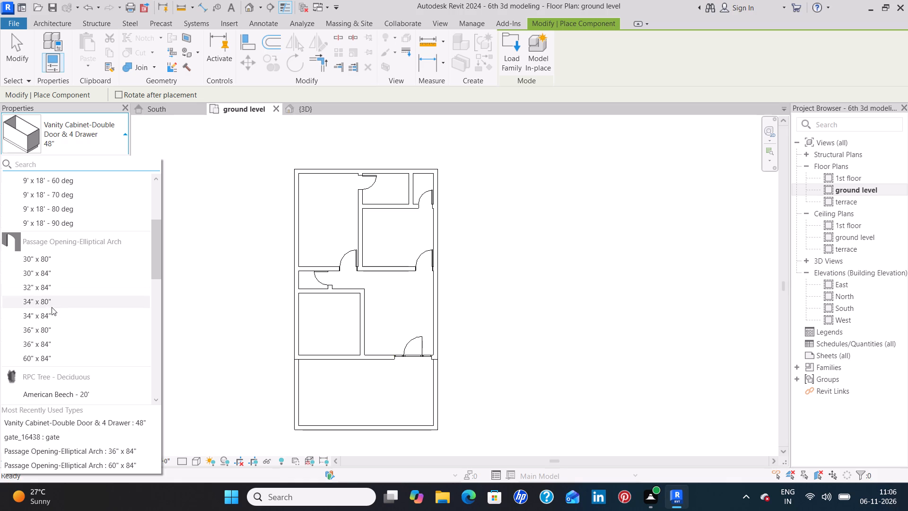
click(46, 342)
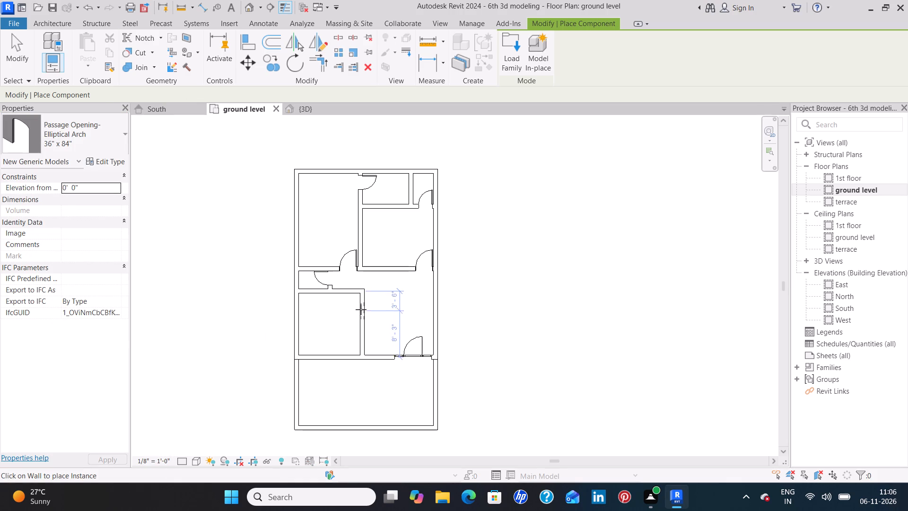
scroll(361, 307, up, 7)
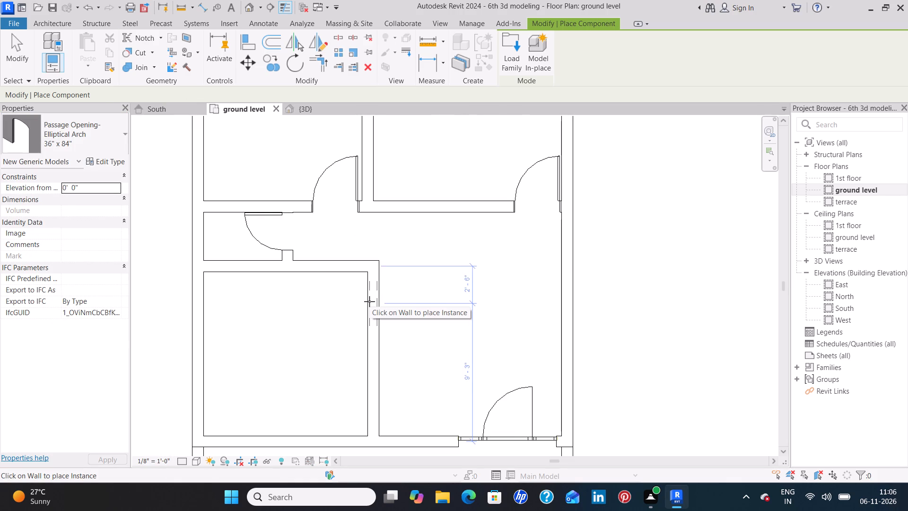
click(369, 301)
key(Escape)
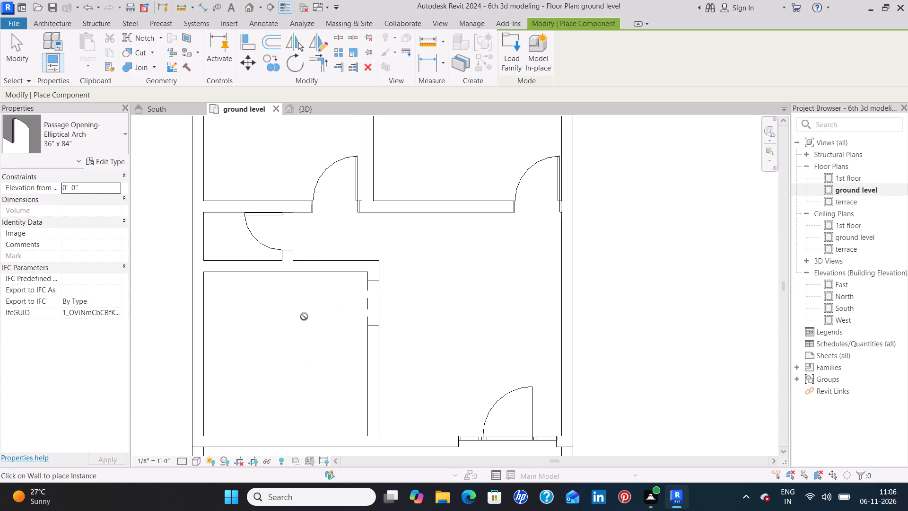
key(Escape)
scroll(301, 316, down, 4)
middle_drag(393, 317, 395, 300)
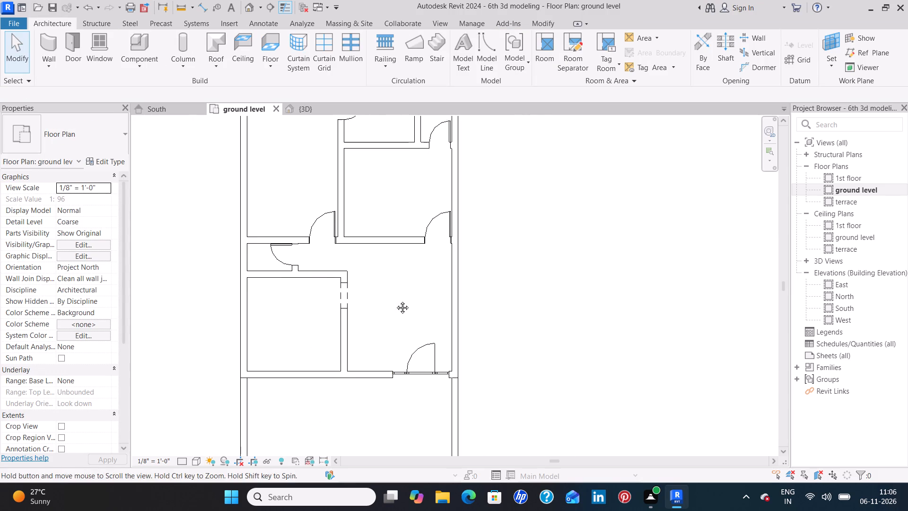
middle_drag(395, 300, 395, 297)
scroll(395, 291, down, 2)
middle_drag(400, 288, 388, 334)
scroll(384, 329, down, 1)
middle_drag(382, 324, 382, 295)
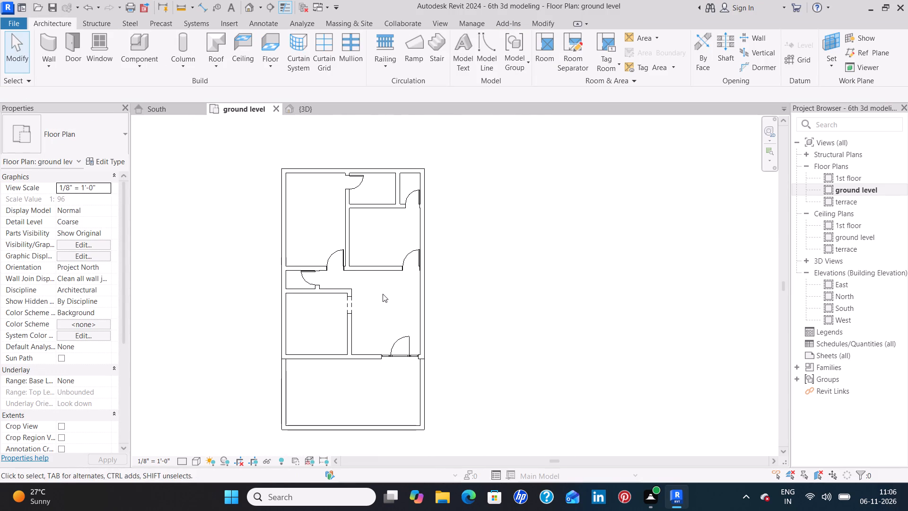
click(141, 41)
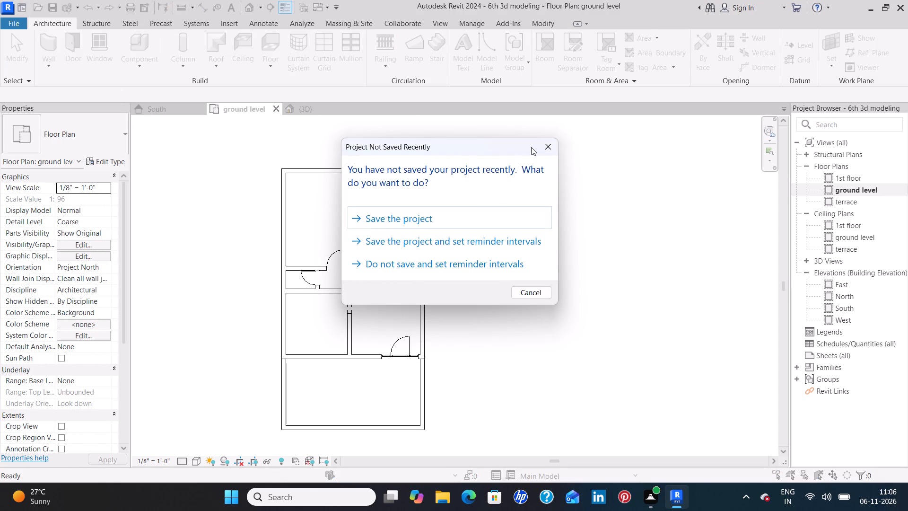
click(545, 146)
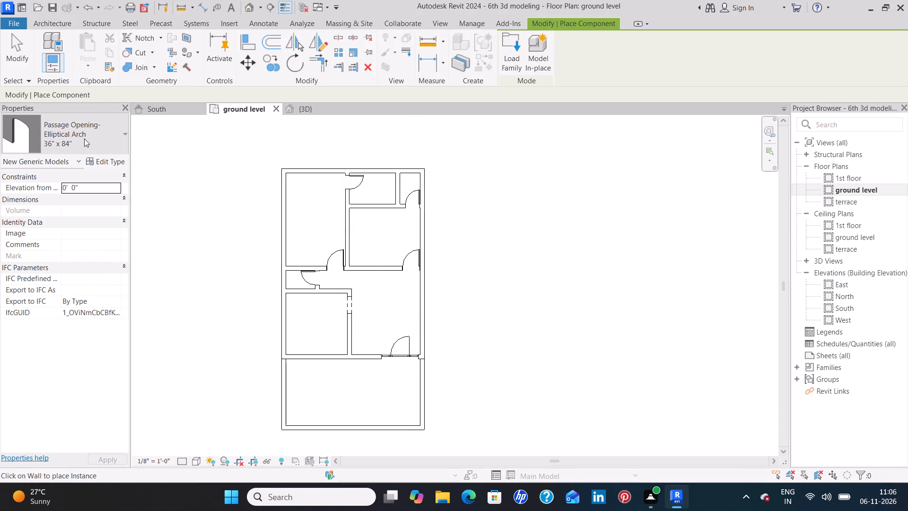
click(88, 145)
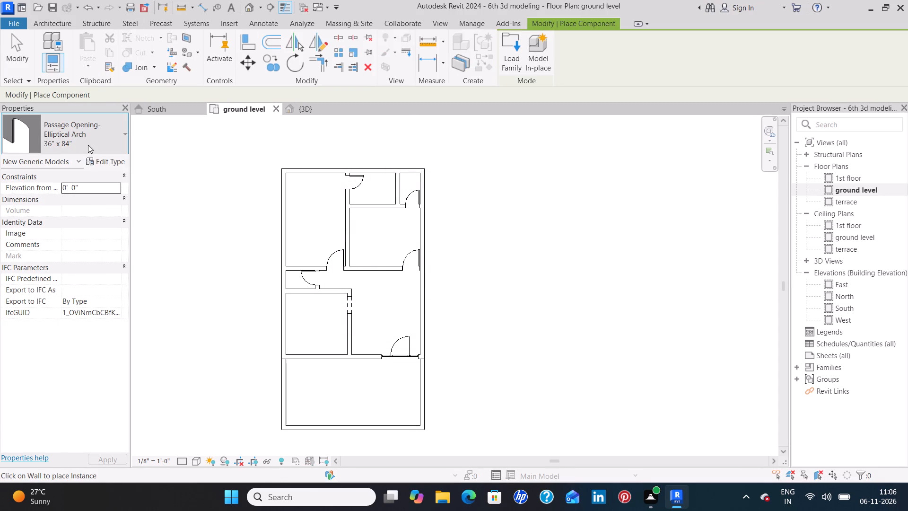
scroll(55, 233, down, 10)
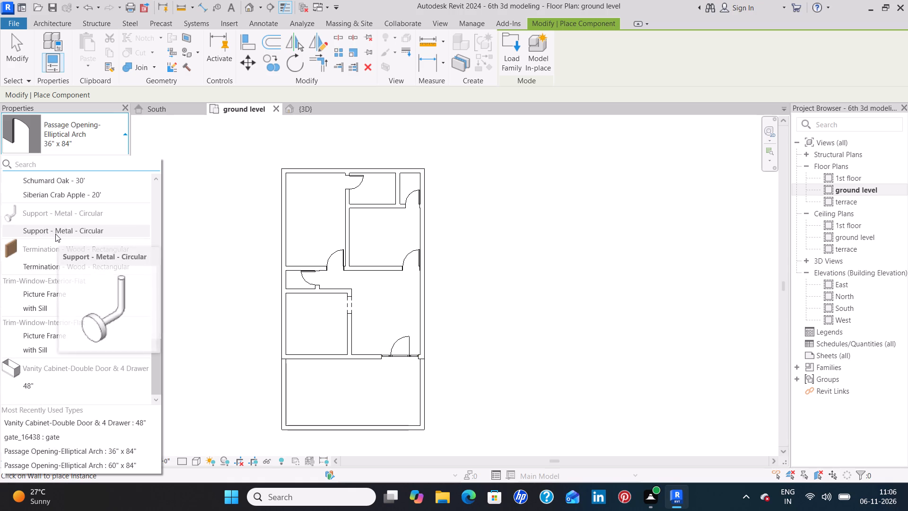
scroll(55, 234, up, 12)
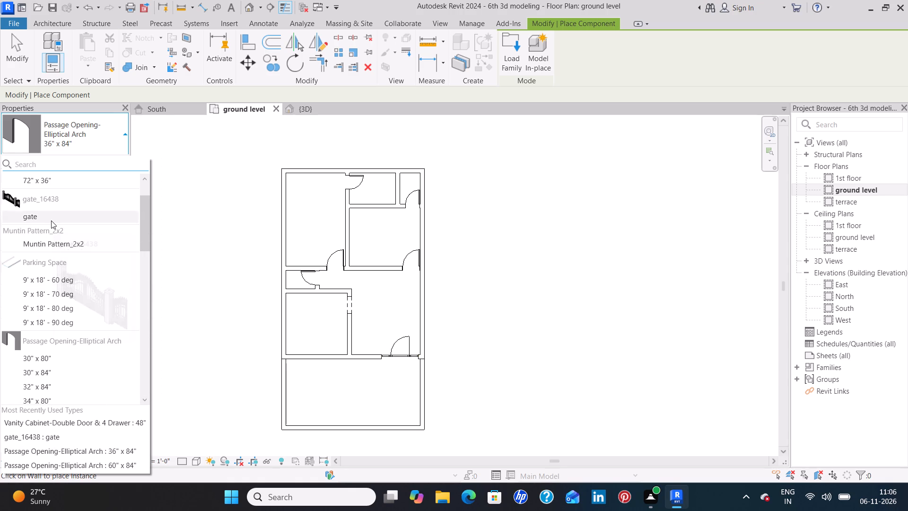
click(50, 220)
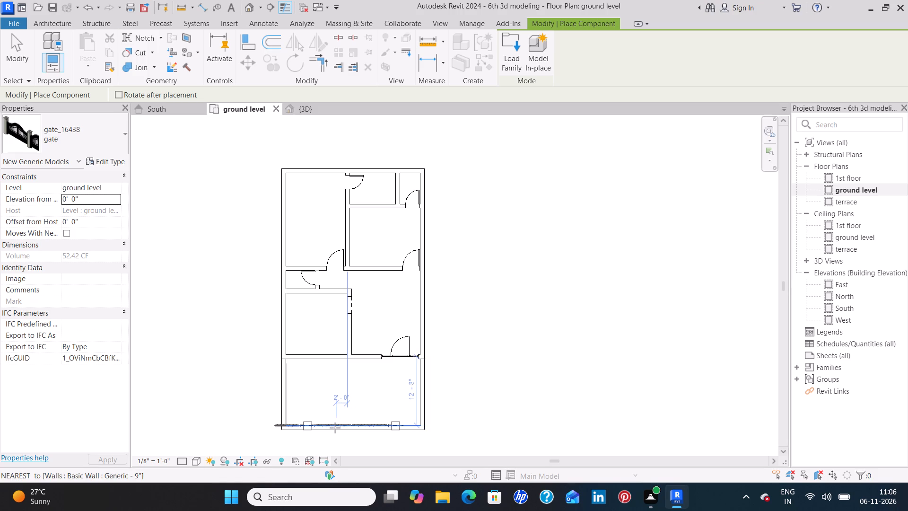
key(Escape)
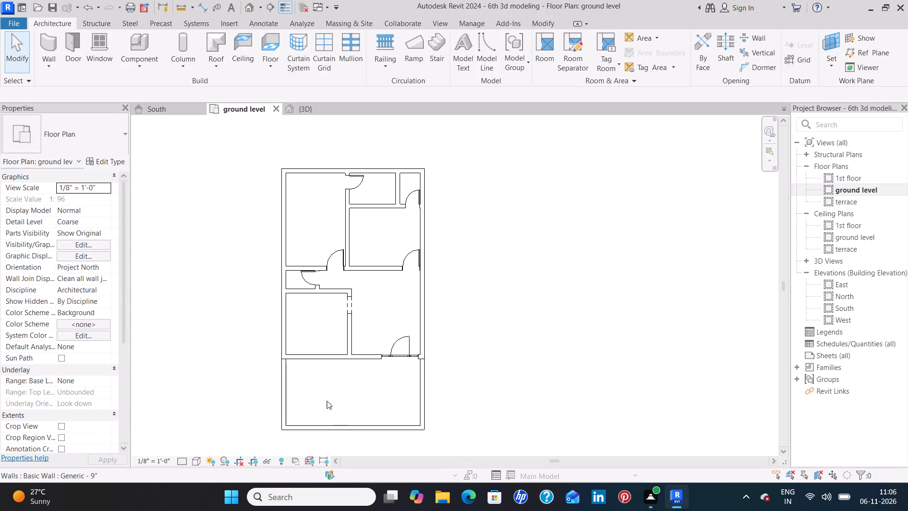
Load the gate_7956.0001 family from the Gate folder of the SHUBHAM CITY library as a component.
middle_drag(329, 390, 359, 352)
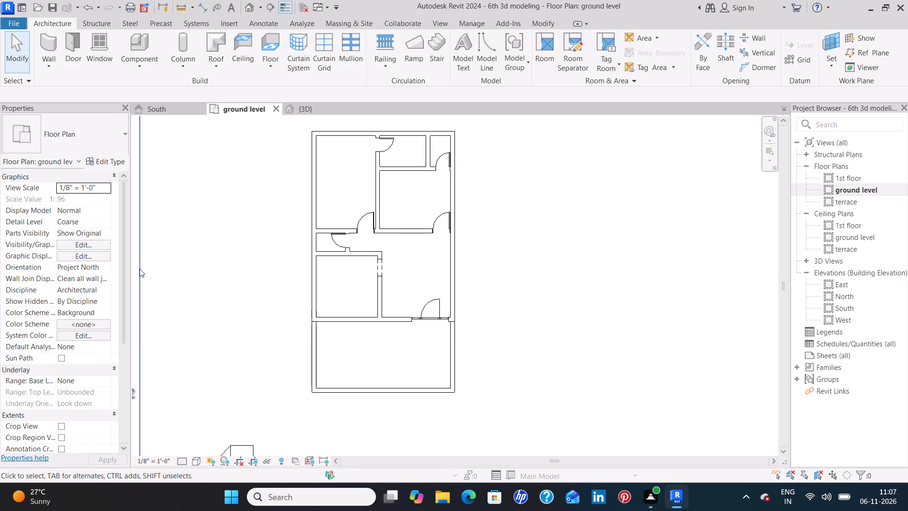
click(131, 33)
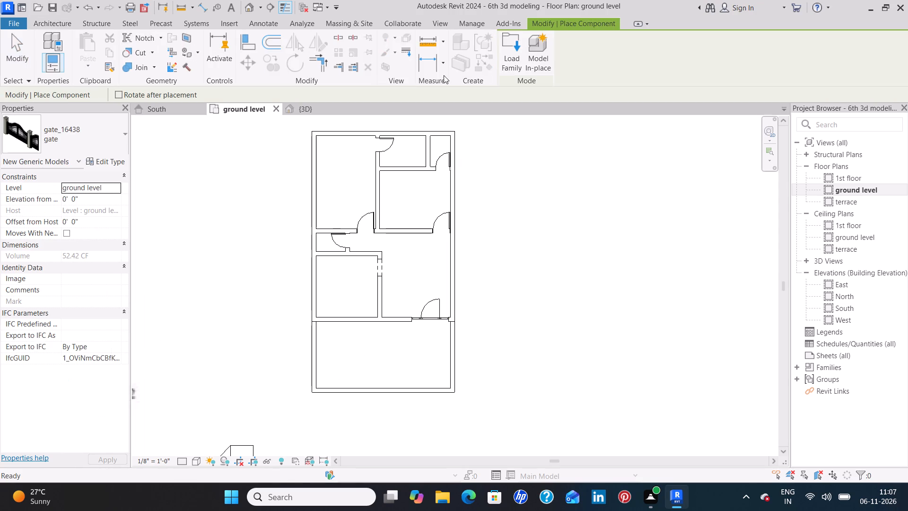
click(509, 53)
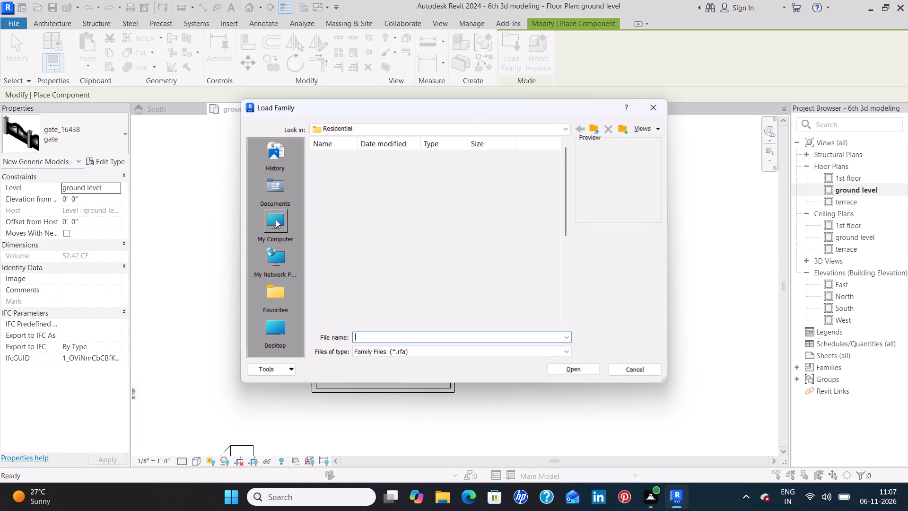
click(565, 127)
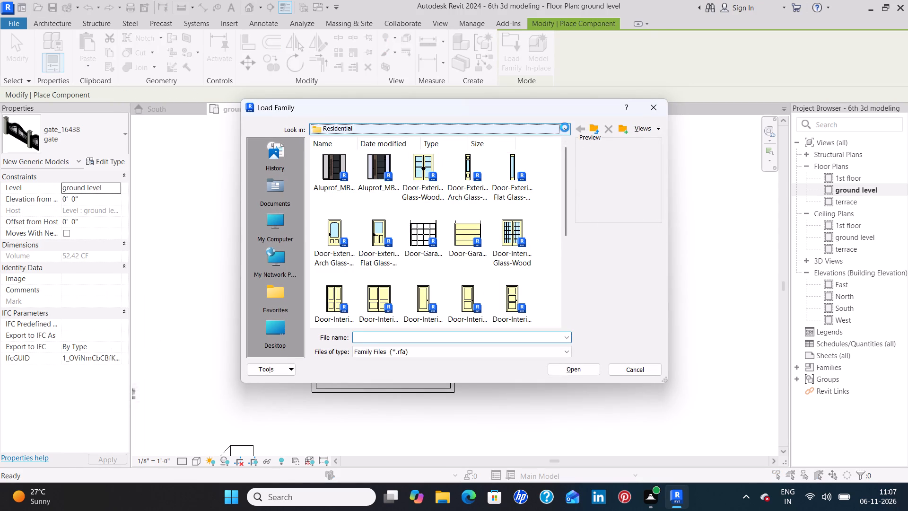
click(412, 217)
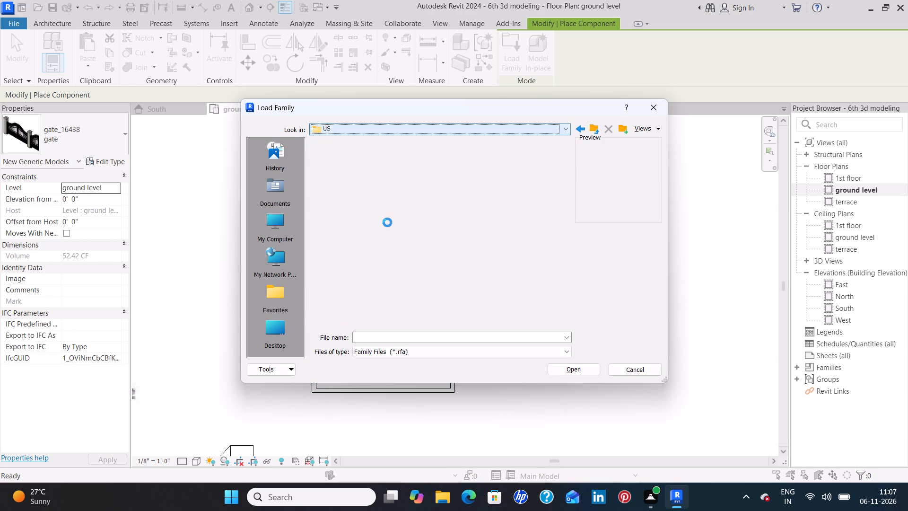
click(378, 187)
click(378, 187)
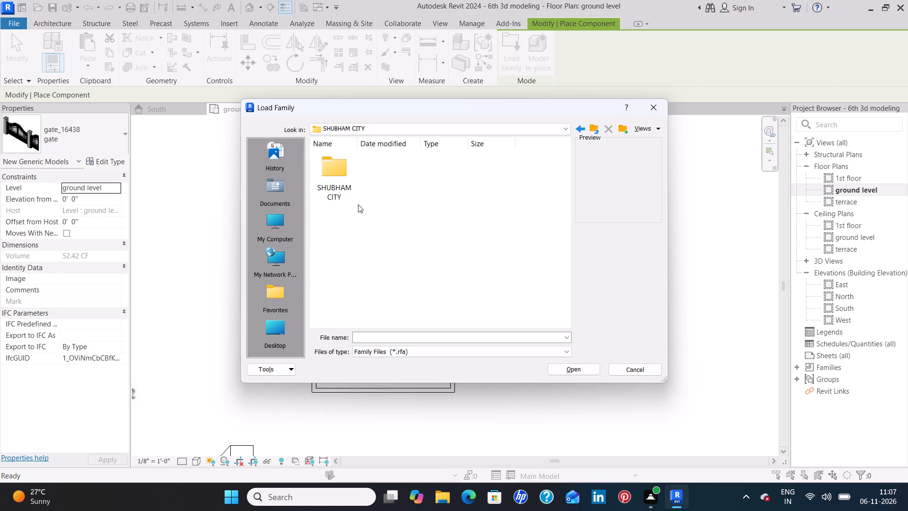
click(312, 173)
click(323, 172)
double_click(341, 179)
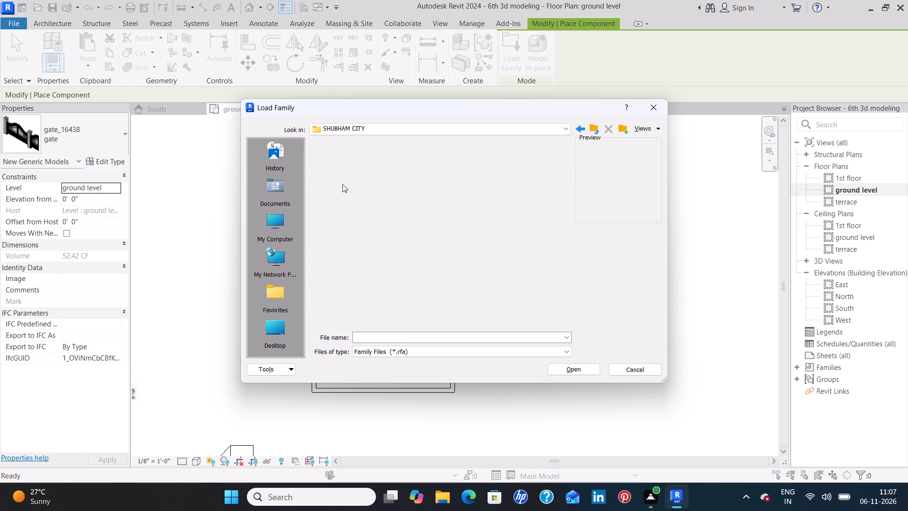
scroll(420, 205, down, 2)
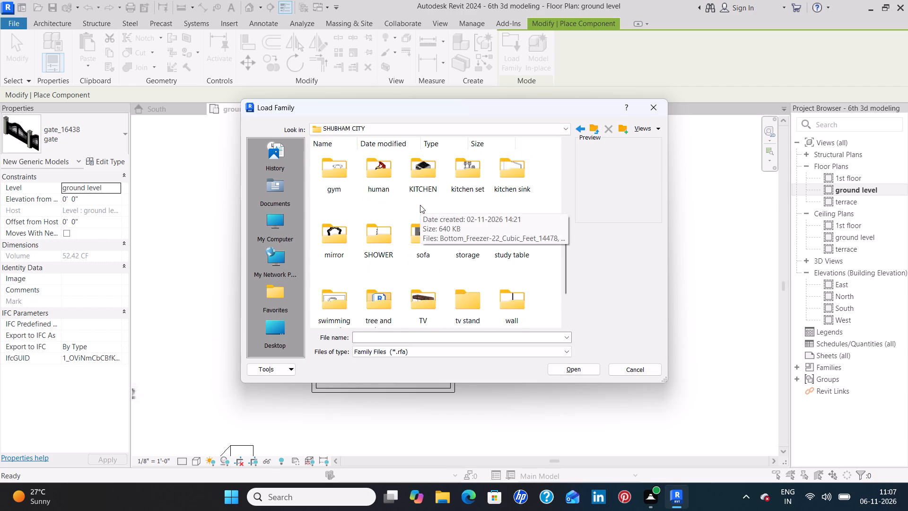
scroll(420, 205, down, 1)
scroll(420, 205, up, 3)
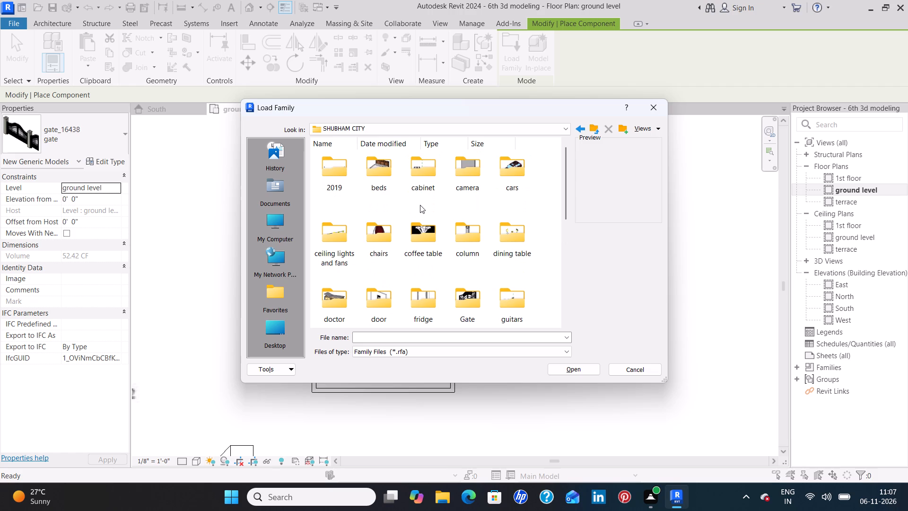
scroll(420, 205, down, 1)
double_click(463, 201)
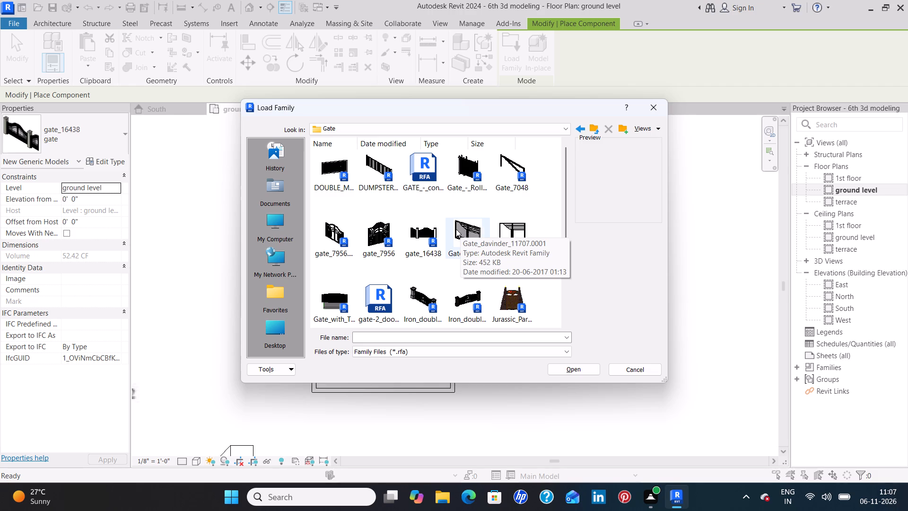
click(333, 231)
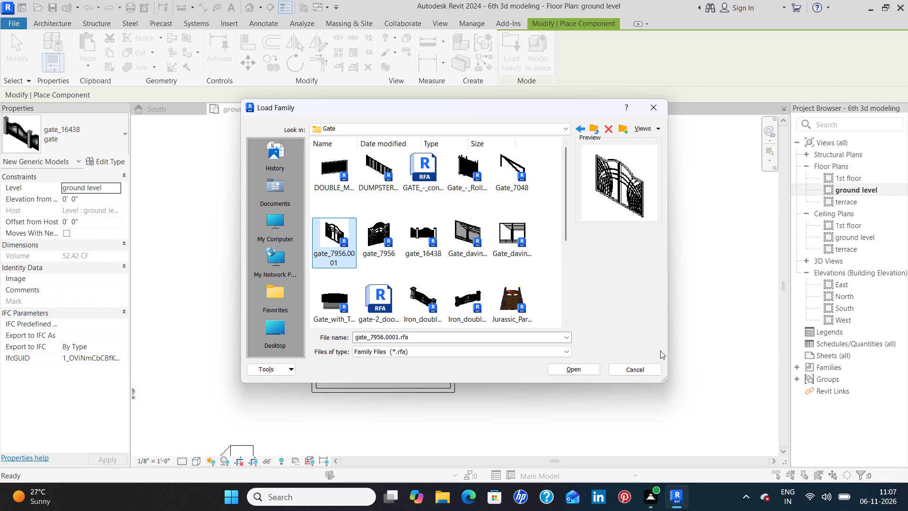
click(569, 373)
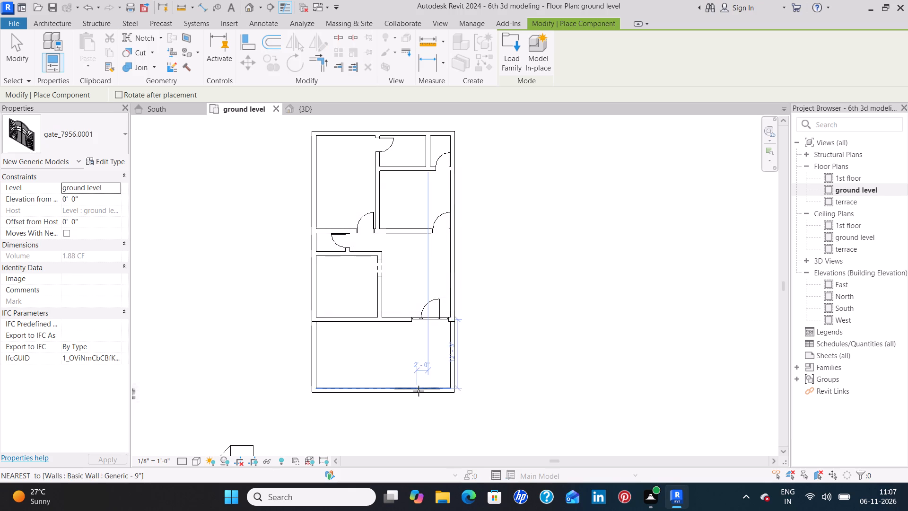
Place the gate_7956.0001 gate on the centreline of the front sit-out wall, 5'-0" from the east wall.
scroll(419, 391, up, 5)
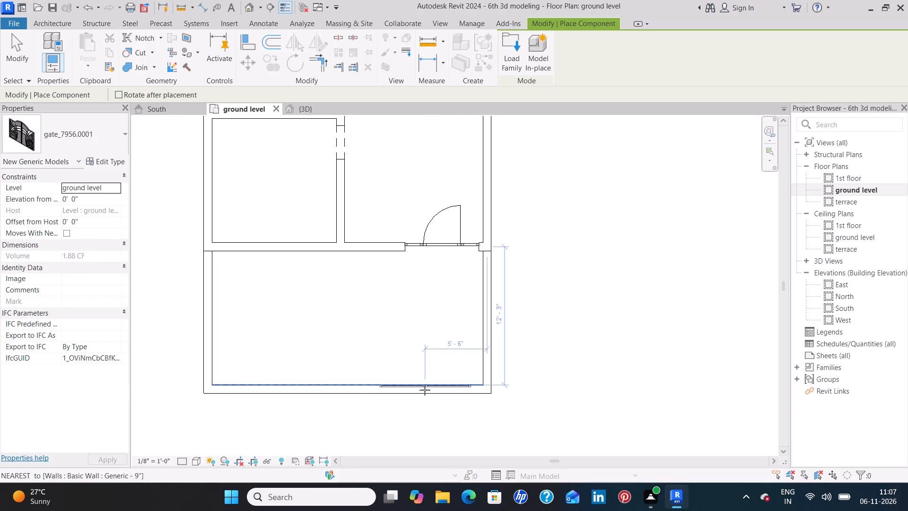
scroll(430, 388, up, 3)
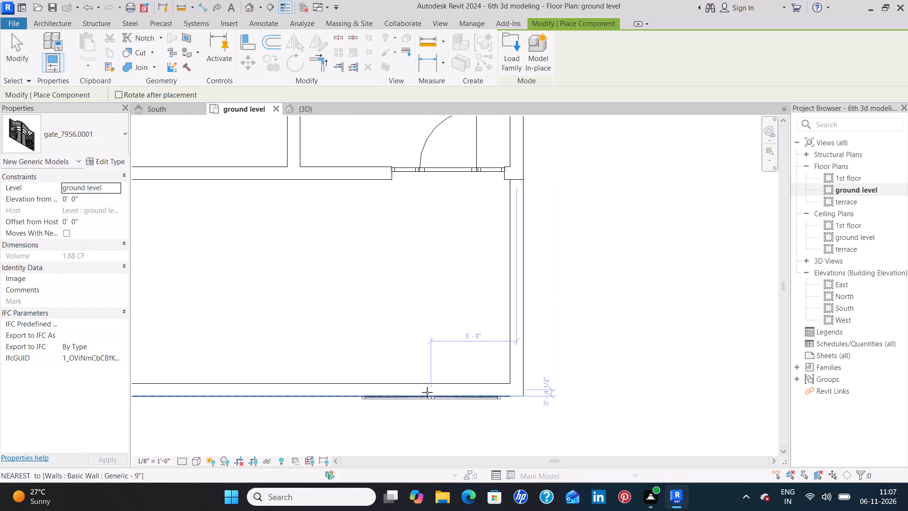
scroll(427, 389, up, 1)
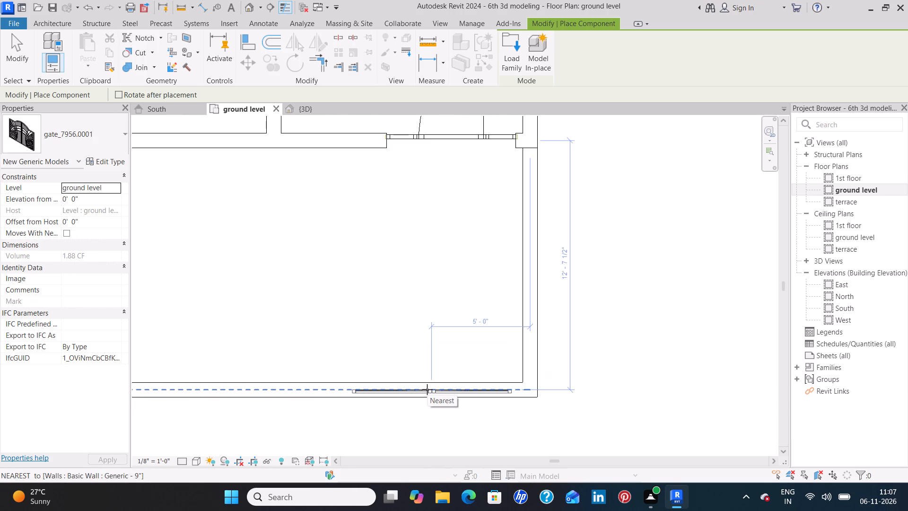
click(427, 389)
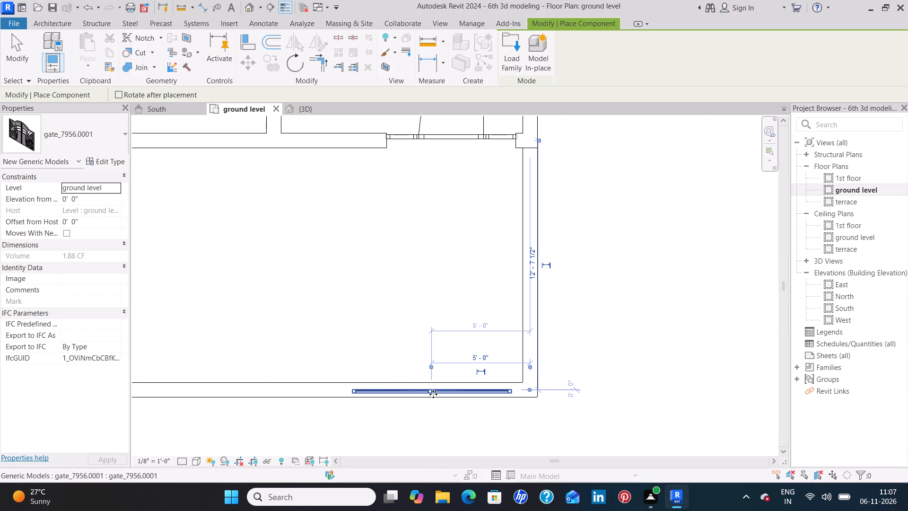
key(Escape)
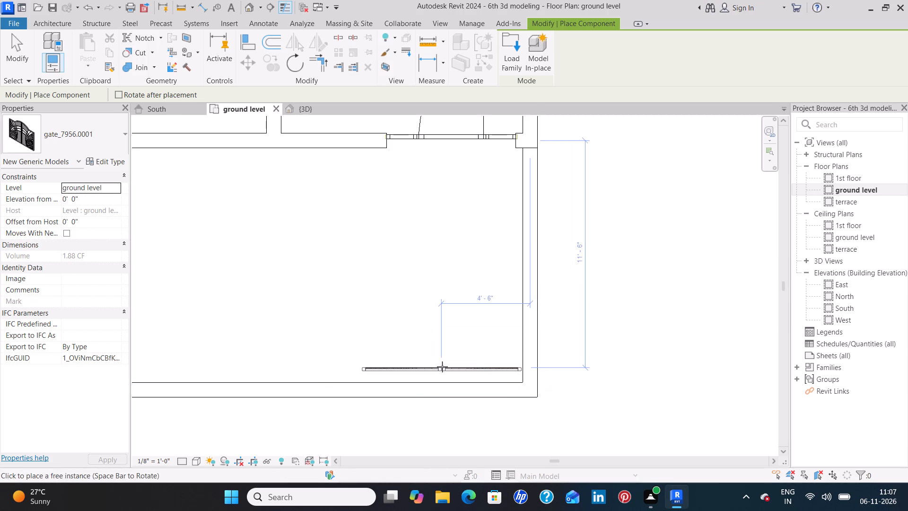
key(Escape)
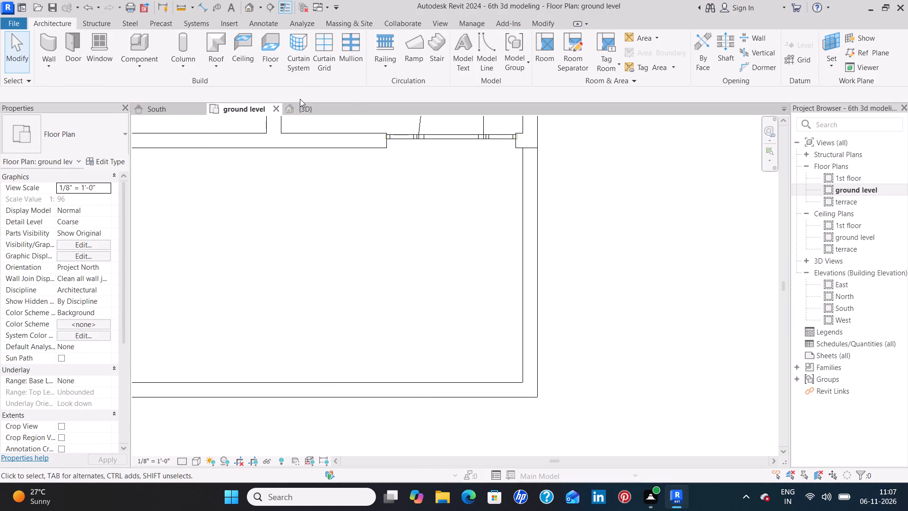
Examine the placed gate and the front sit-out wall from the front in the 3D view.
click(311, 109)
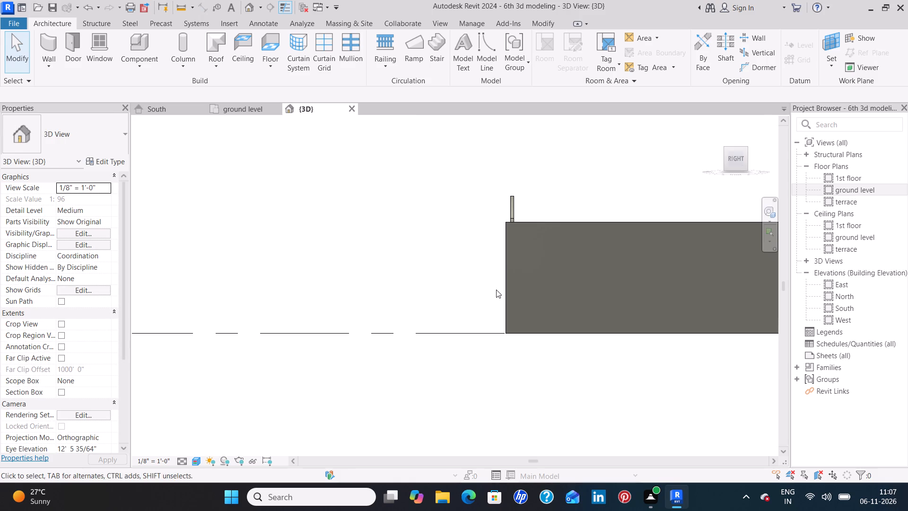
scroll(533, 284, down, 4)
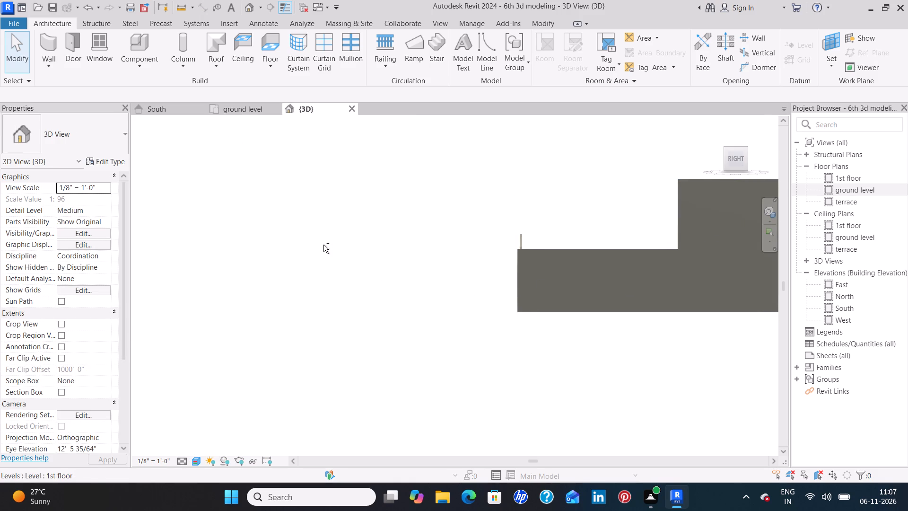
shift+middle_drag(323, 245, 367, 278)
scroll(388, 269, down, 8)
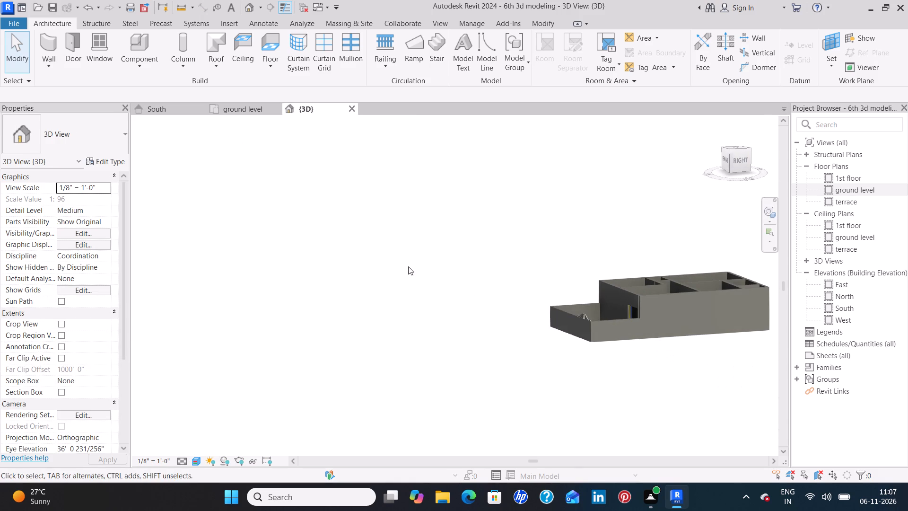
shift+middle_drag(523, 323, 538, 340)
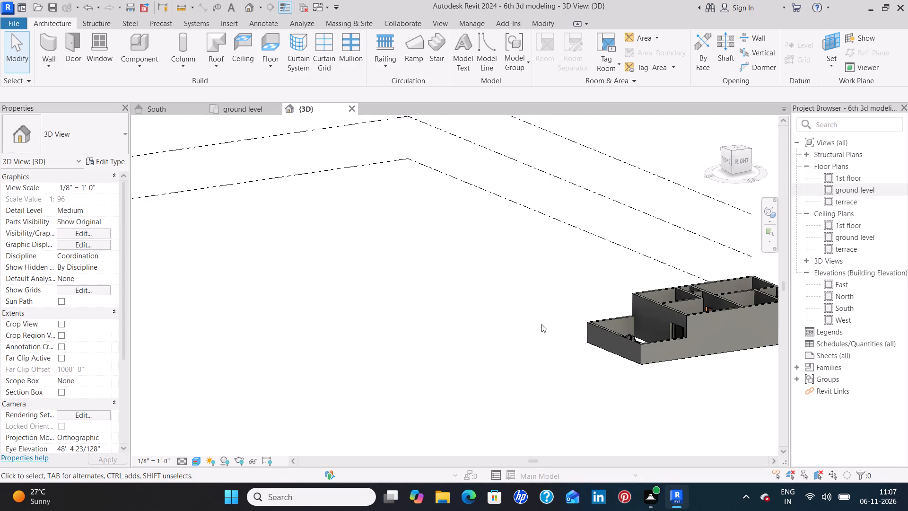
middle_drag(540, 320, 278, 282)
shift+middle_drag(379, 347, 402, 351)
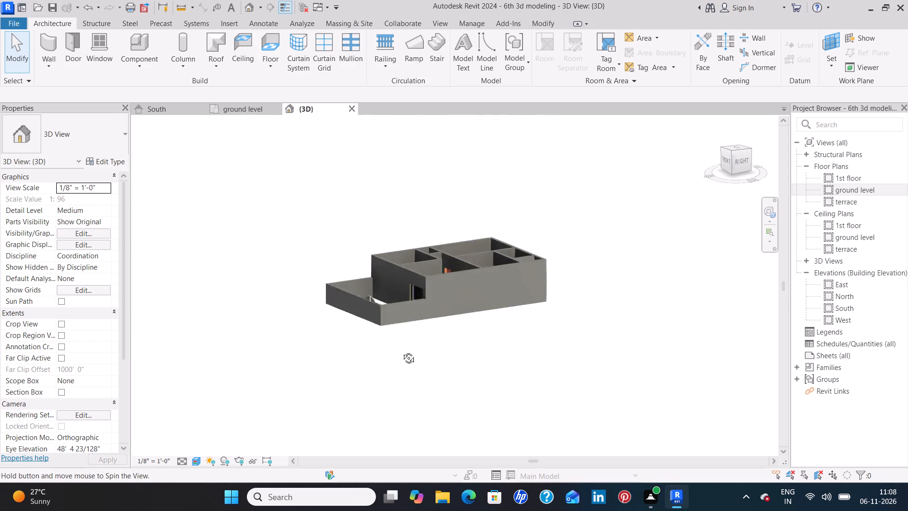
shift+middle_drag(402, 351, 480, 352)
middle_drag(506, 255, 473, 325)
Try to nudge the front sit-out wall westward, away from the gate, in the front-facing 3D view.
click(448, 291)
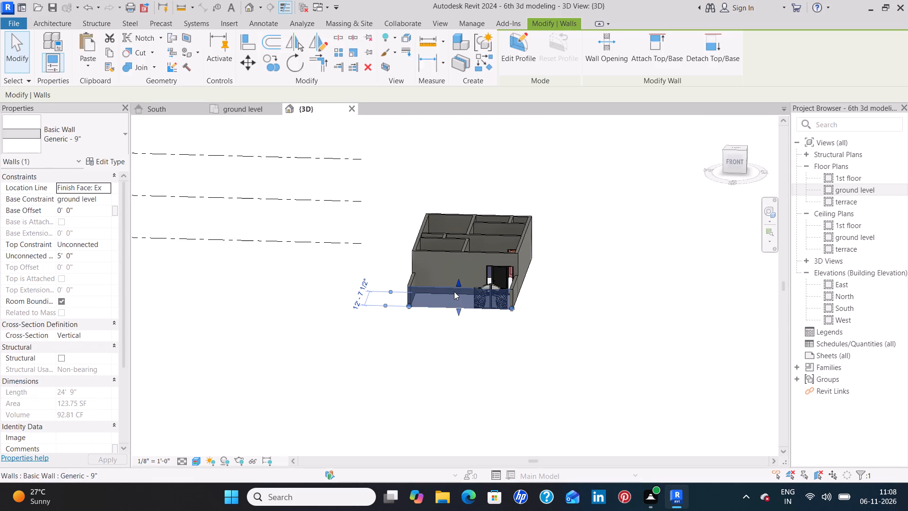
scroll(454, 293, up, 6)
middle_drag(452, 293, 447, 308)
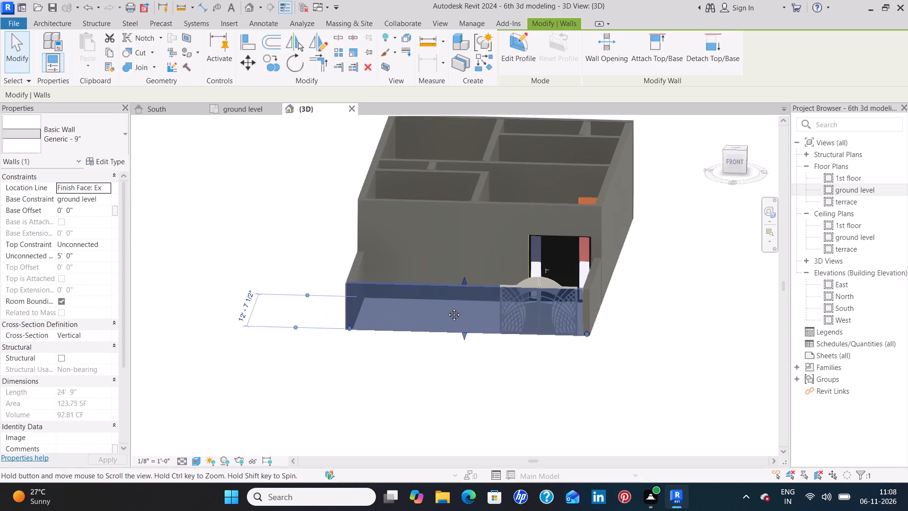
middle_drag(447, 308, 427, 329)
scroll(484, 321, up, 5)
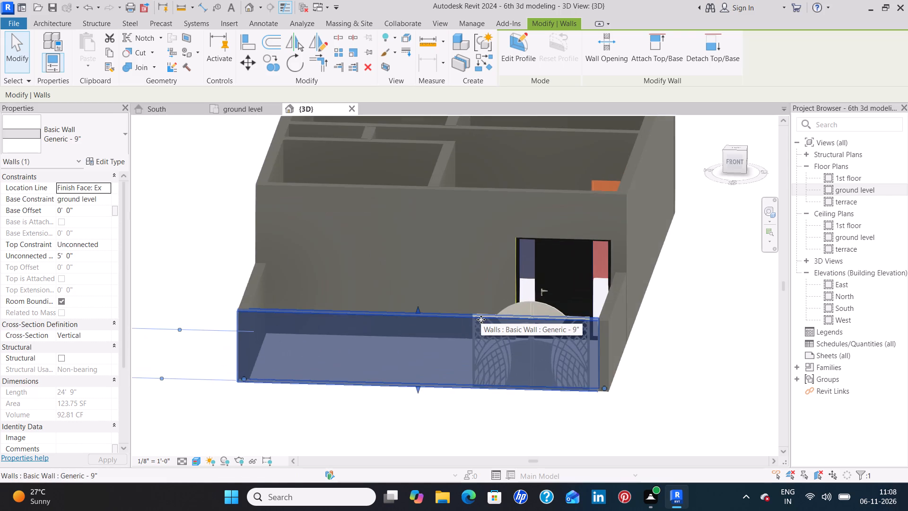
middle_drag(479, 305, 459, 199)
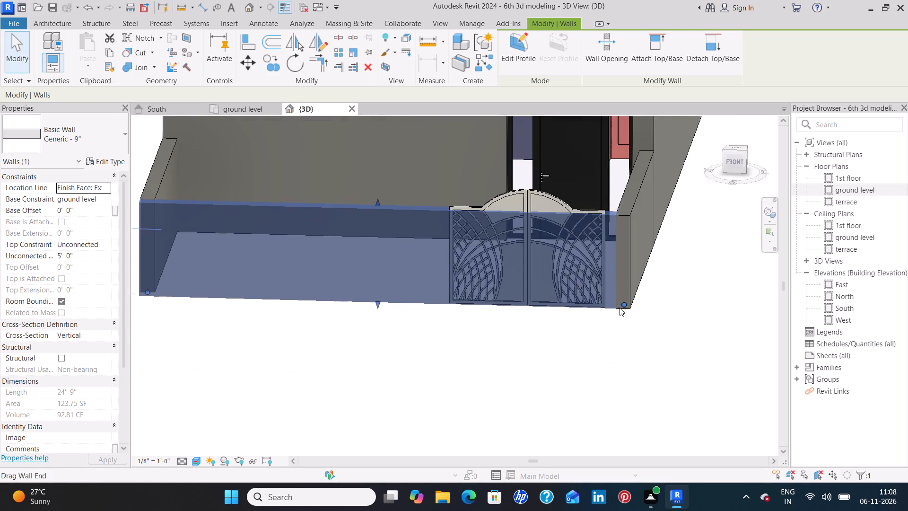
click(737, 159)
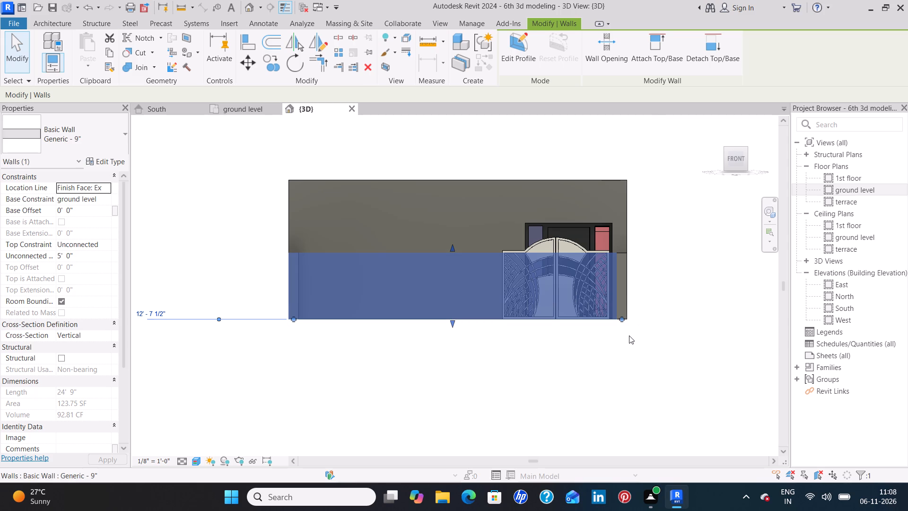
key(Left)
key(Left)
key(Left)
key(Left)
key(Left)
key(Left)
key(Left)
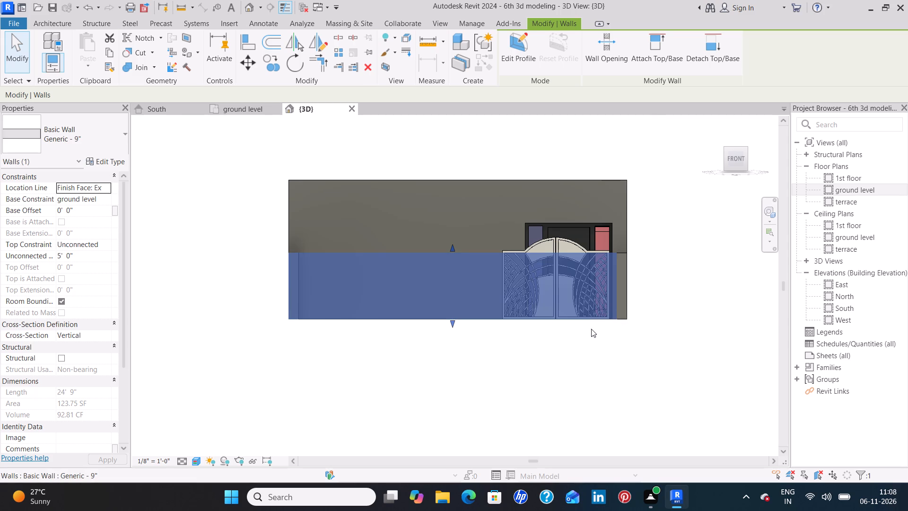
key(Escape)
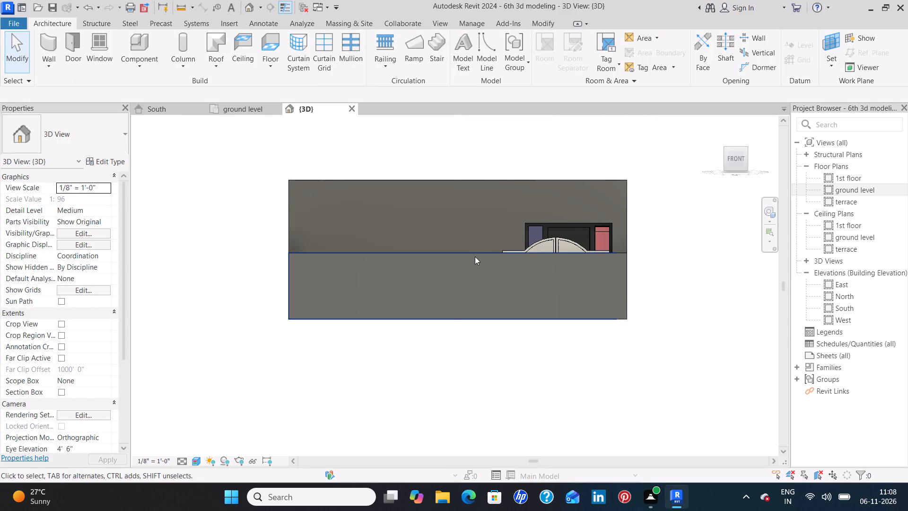
Delete the 5' high front sit-out wall that overlaps the gate, keeping the gate and both side walls.
click(474, 254)
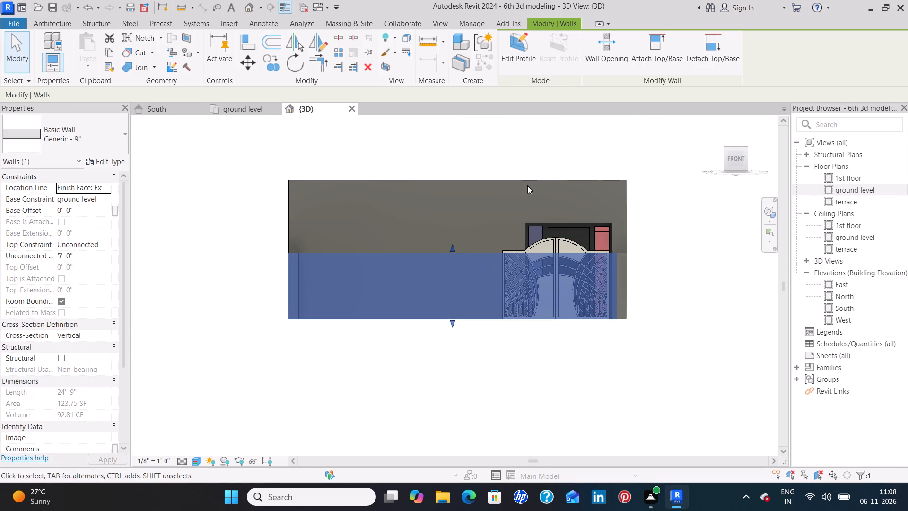
shift+middle_drag(538, 159, 542, 249)
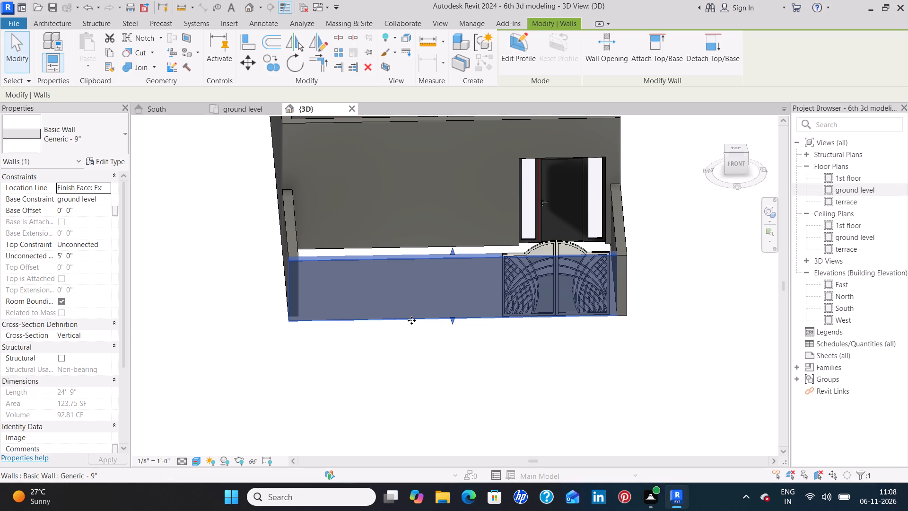
key(Delete)
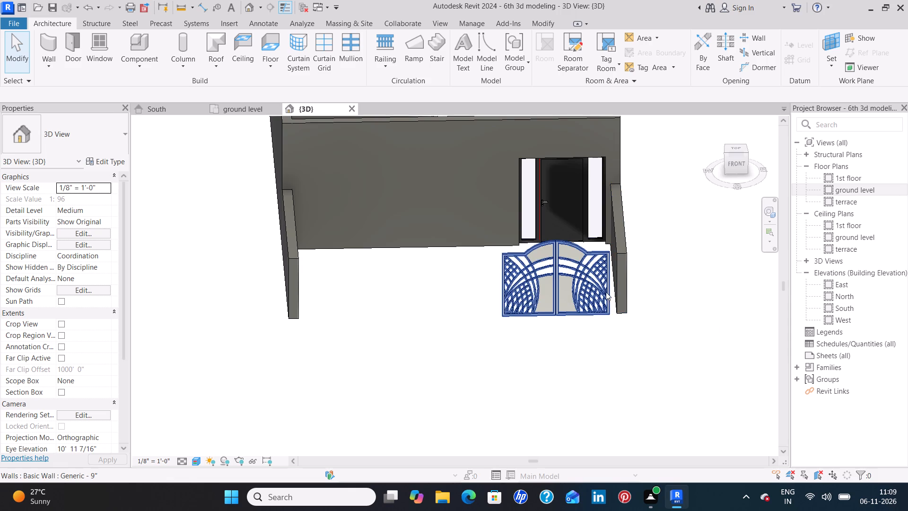
In the ground level plan, start a structural column and load the Concrete-Square-Column family from the US library's Concrete folder.
click(229, 112)
scroll(398, 358, down, 2)
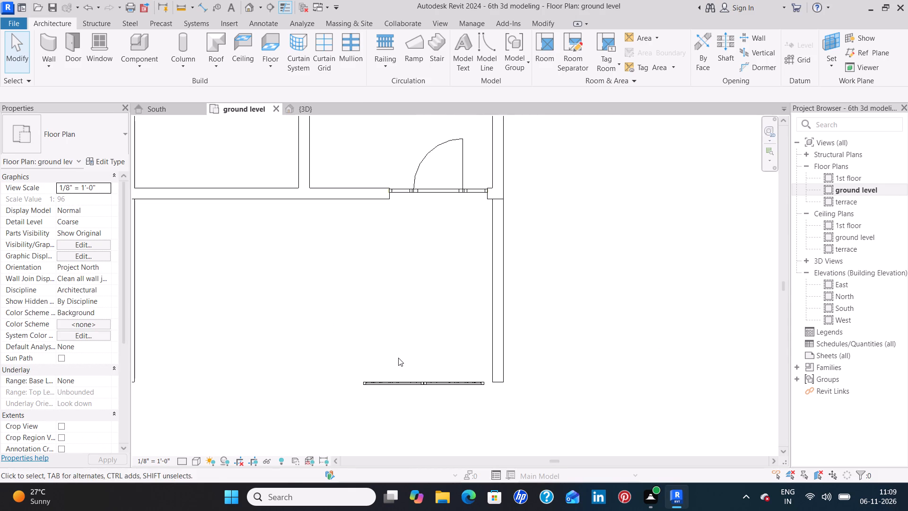
middle_drag(398, 347, 403, 285)
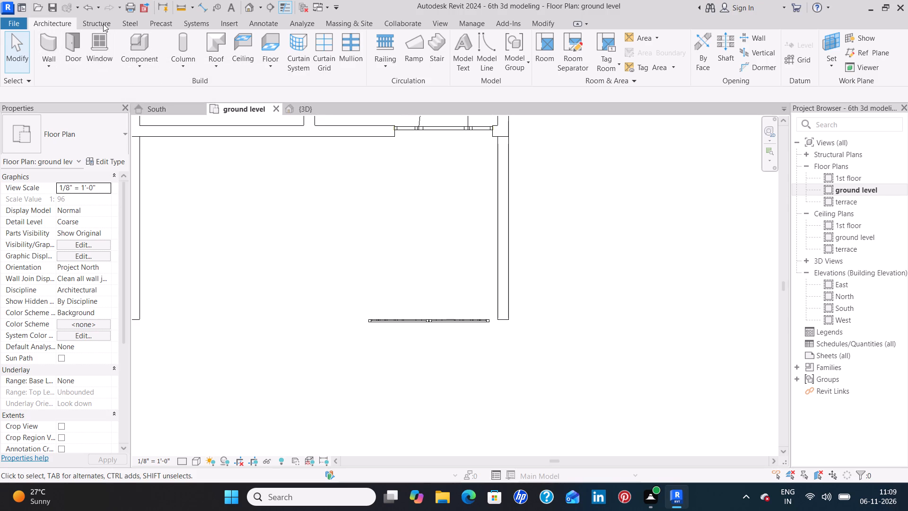
click(185, 47)
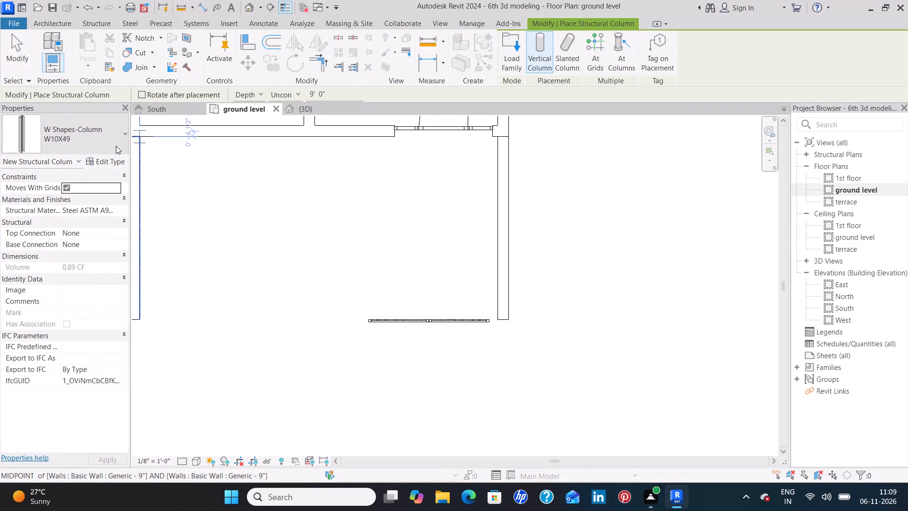
click(512, 58)
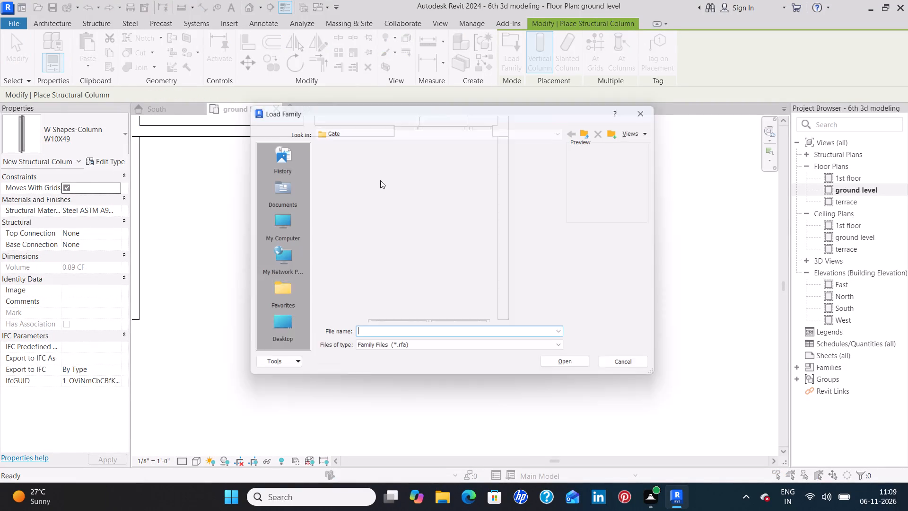
click(592, 129)
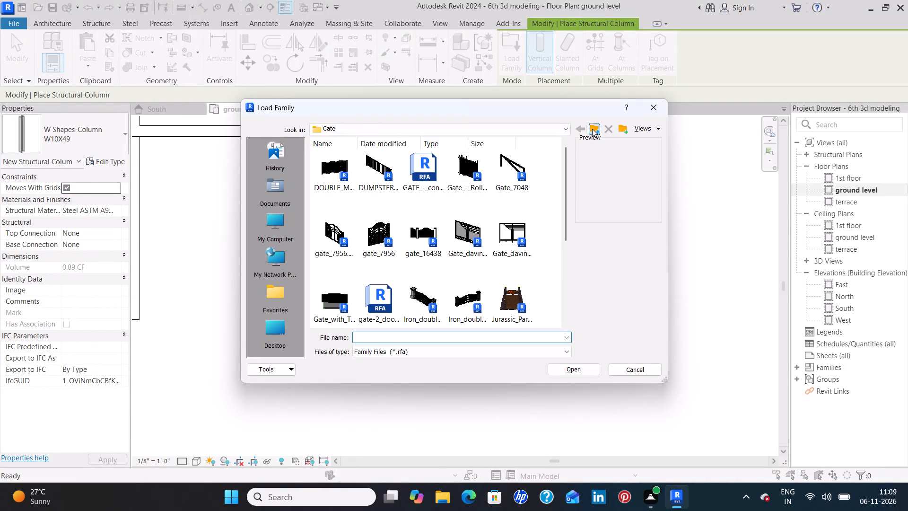
scroll(492, 242, down, 1)
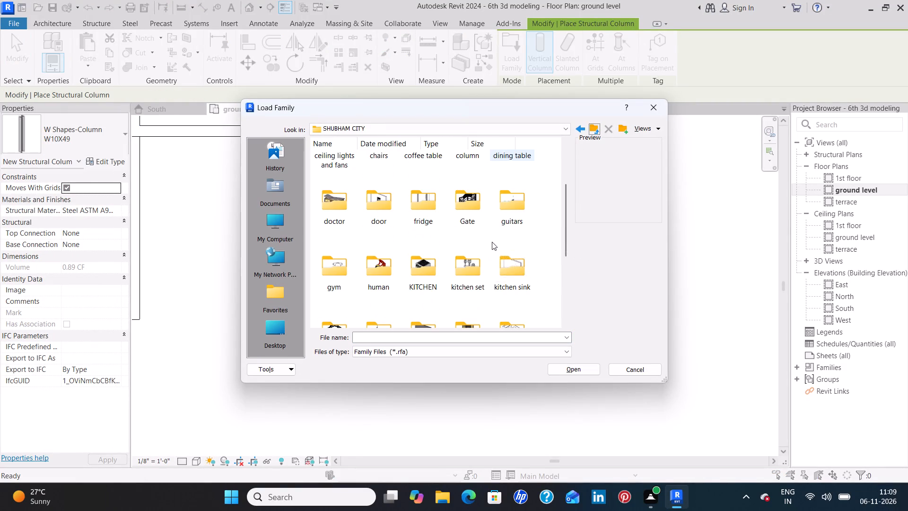
scroll(492, 242, down, 2)
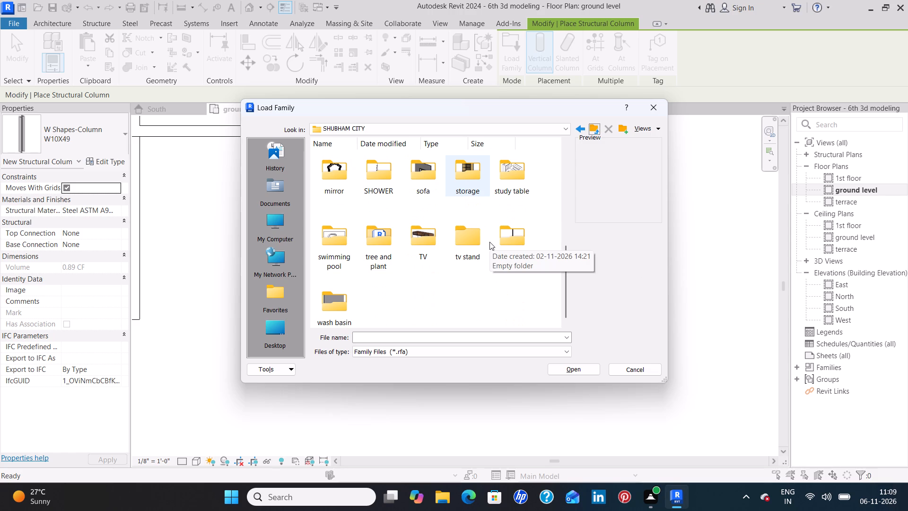
click(532, 128)
click(468, 215)
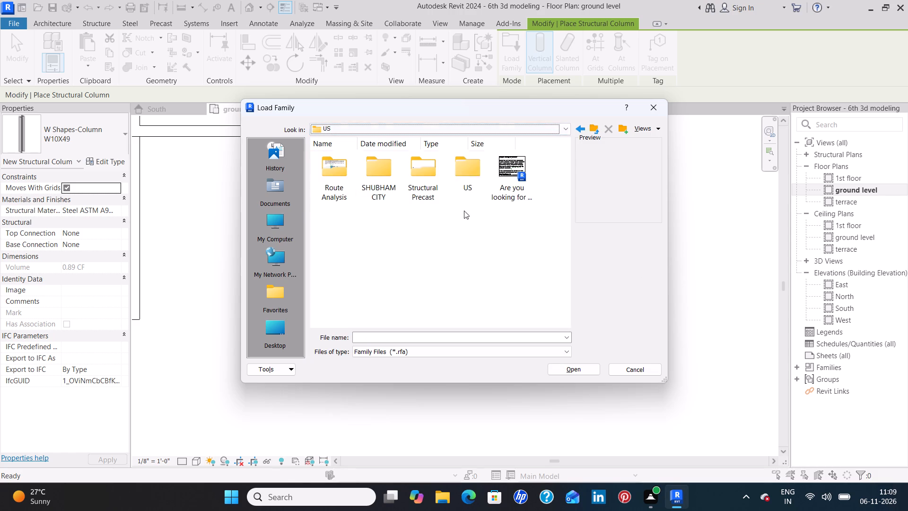
double_click(475, 175)
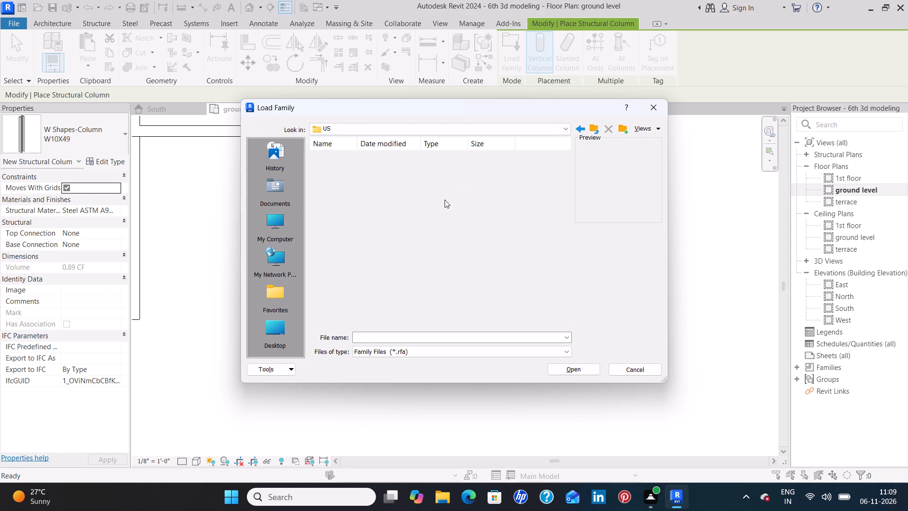
double_click(344, 170)
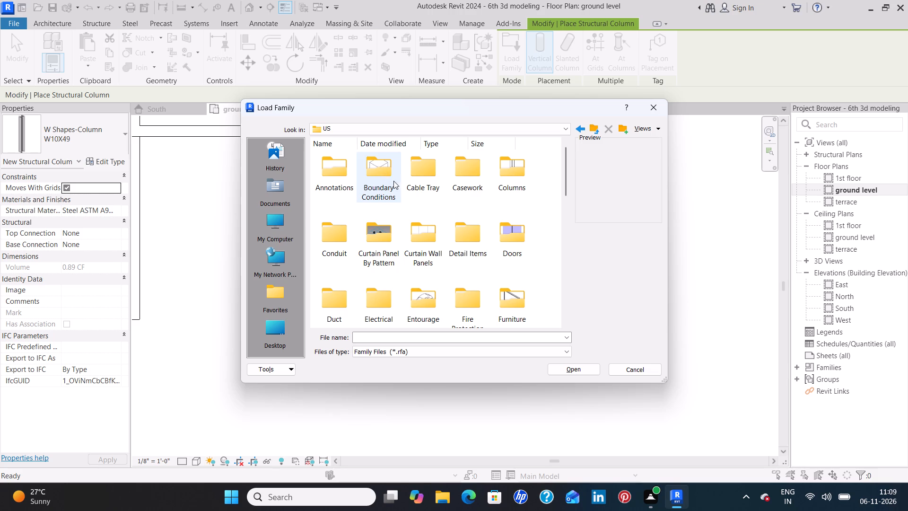
scroll(472, 219, down, 3)
click(503, 204)
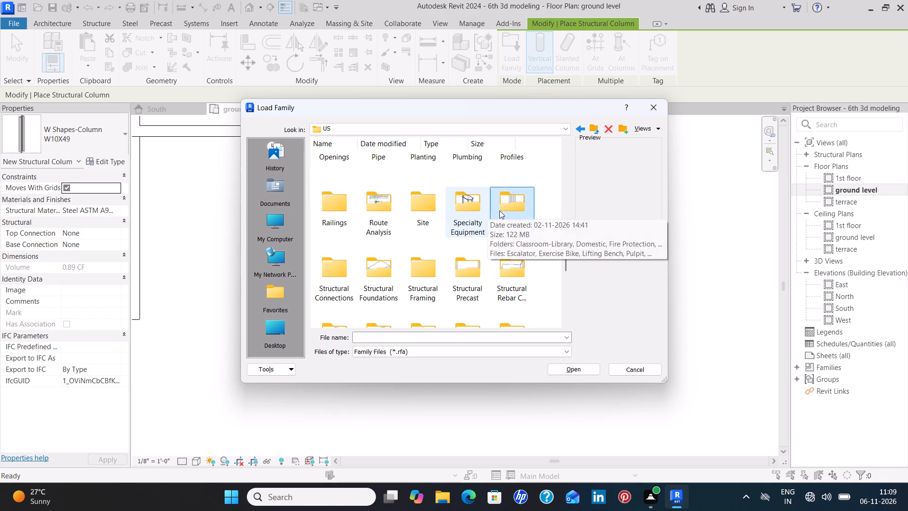
double_click(499, 211)
click(334, 166)
click(334, 166)
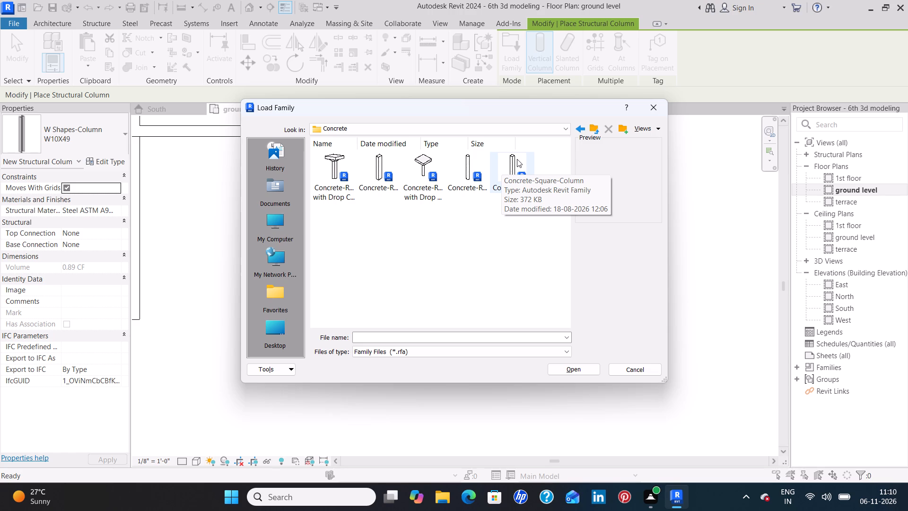
click(517, 159)
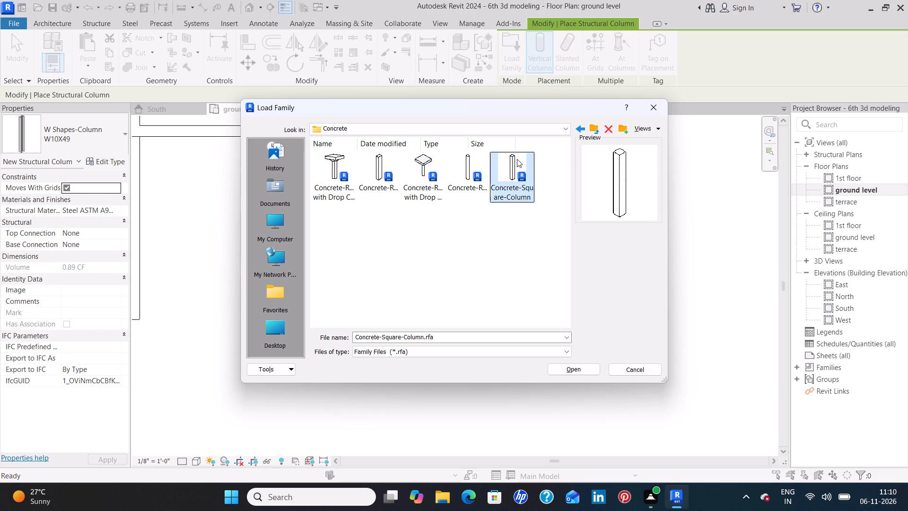
click(568, 371)
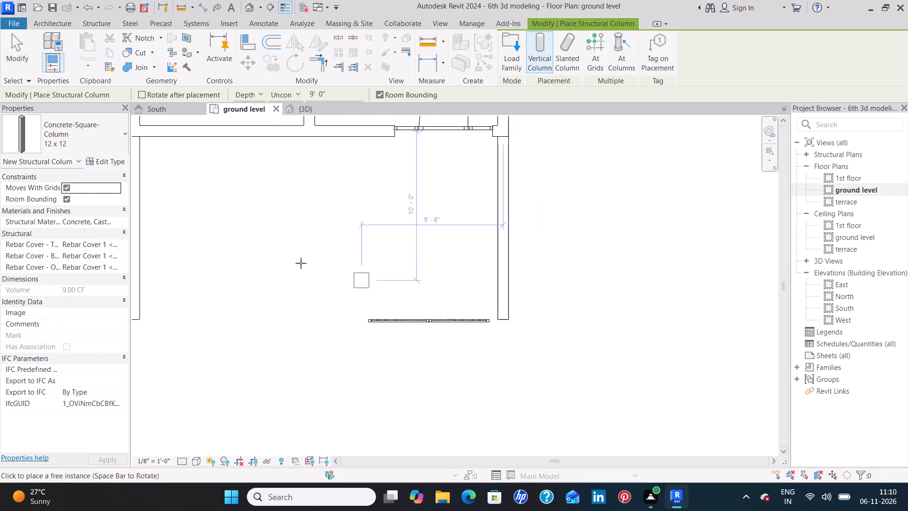
Duplicate the 12 x 12 square column type under the name 9"*9".
click(110, 165)
click(551, 109)
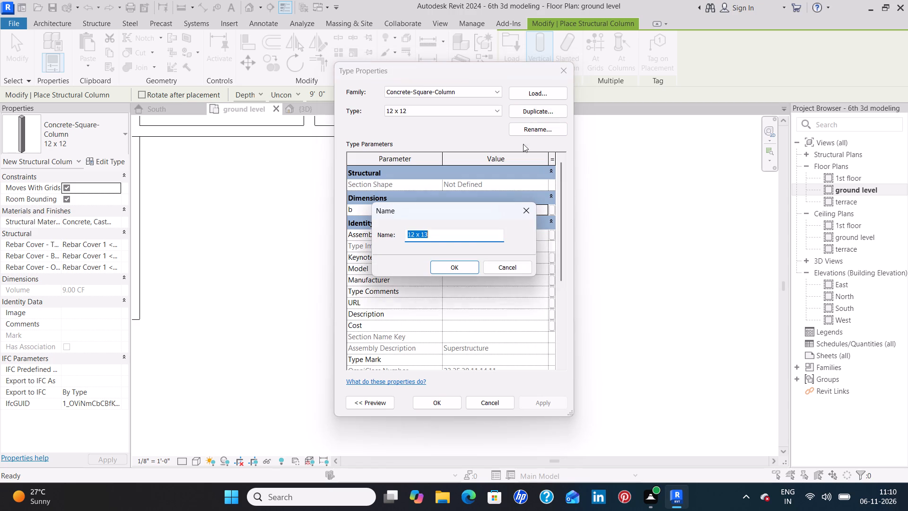
click(456, 233)
key(BackSpace)
key(BackSpace)
key(BackSpace)
key(BackSpace)
key(BackSpace)
key(BackSpace)
key(BackSpace)
text(9")
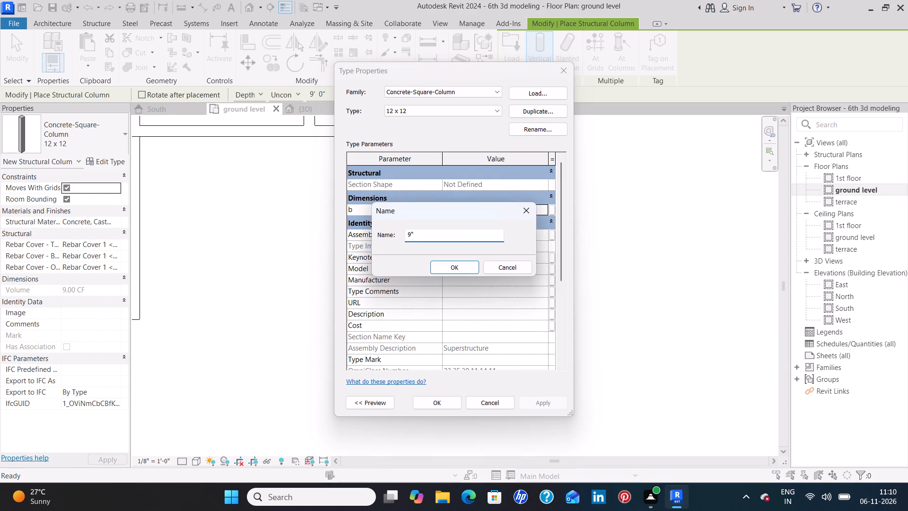
key(shift+asterisk)
key(0)
key(BackSpace)
text(9")
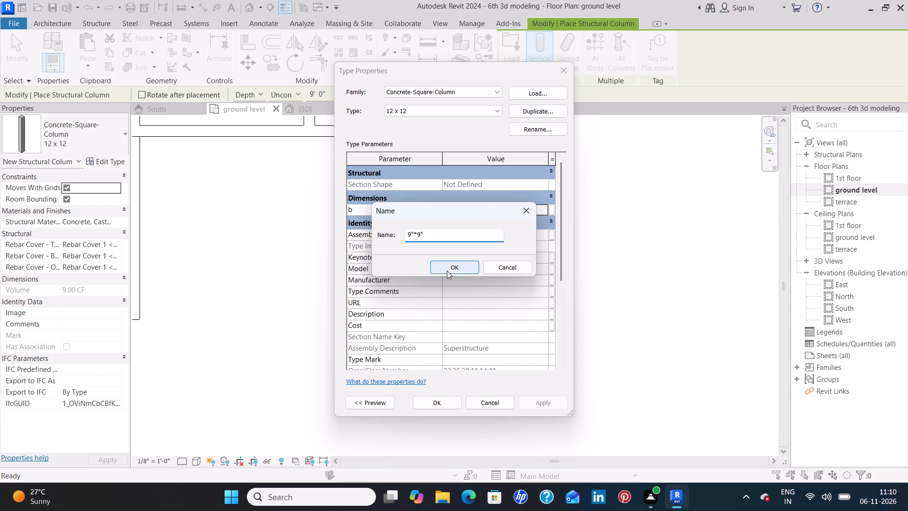
click(447, 271)
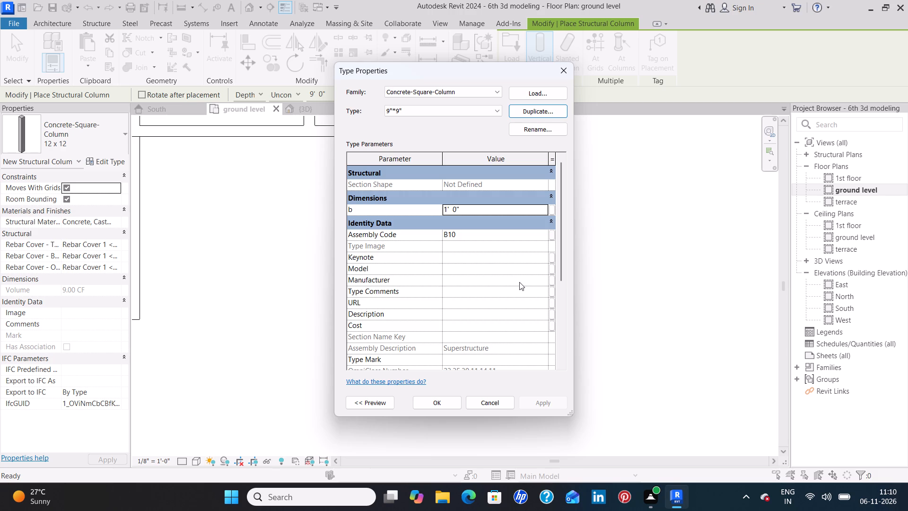
Set dimension b of the 9"*9" column type to 9".
click(499, 211)
key(BackSpace)
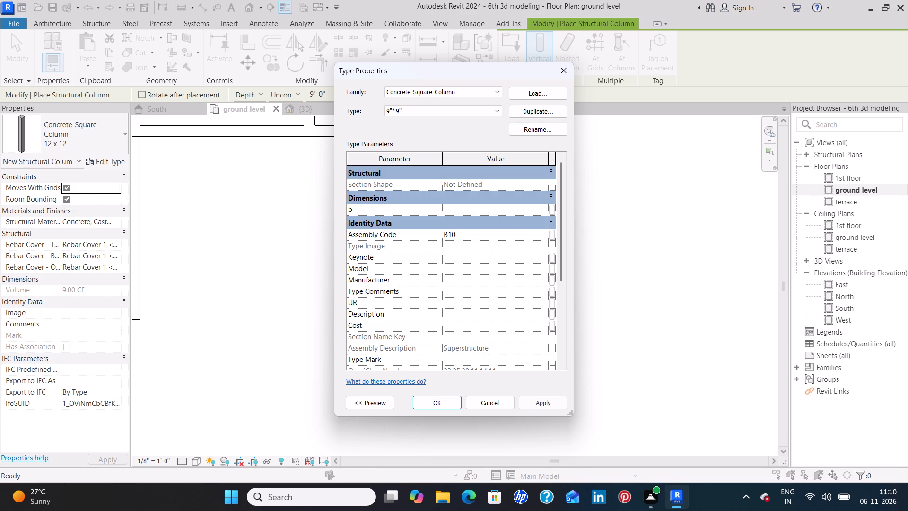
text(9")
click(554, 402)
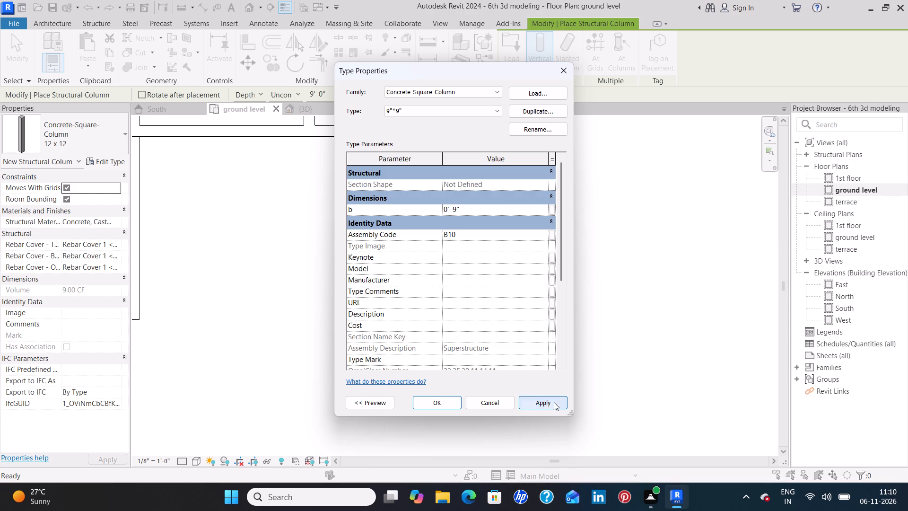
click(448, 400)
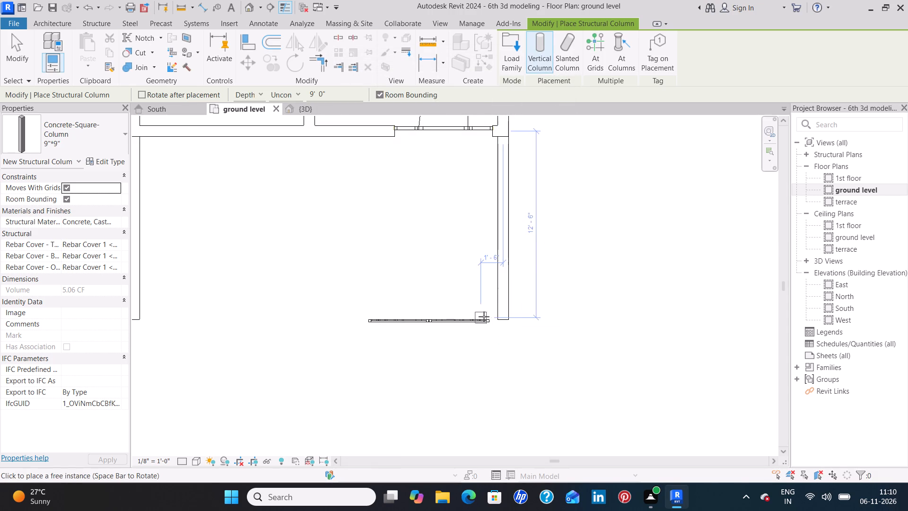
Place a 9"*9" column against the inner face of the east side wall near its front end, 0'-9" from the wall's centreline.
scroll(491, 317, up, 8)
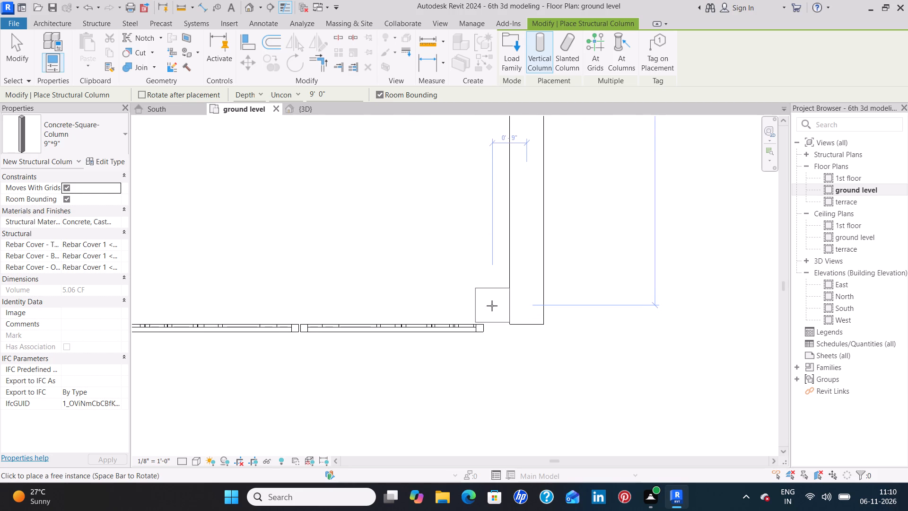
scroll(495, 307, up, 7)
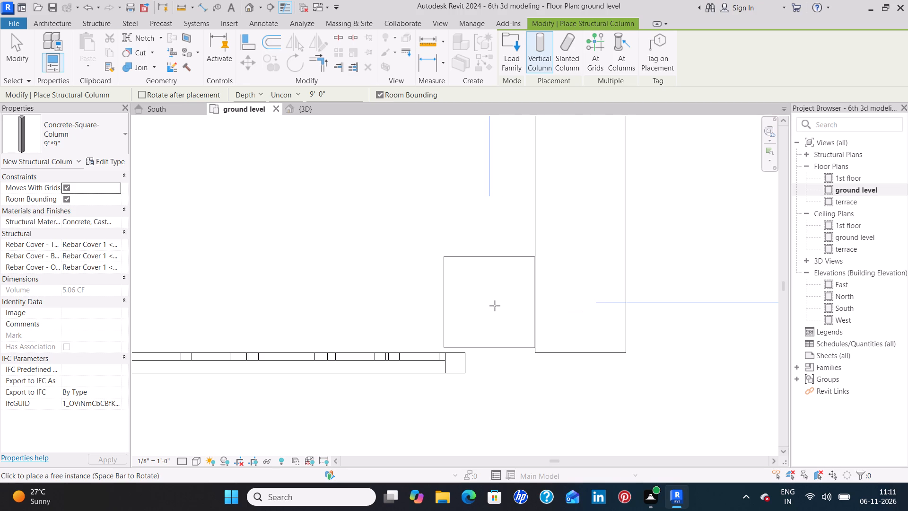
scroll(495, 306, up, 3)
click(488, 309)
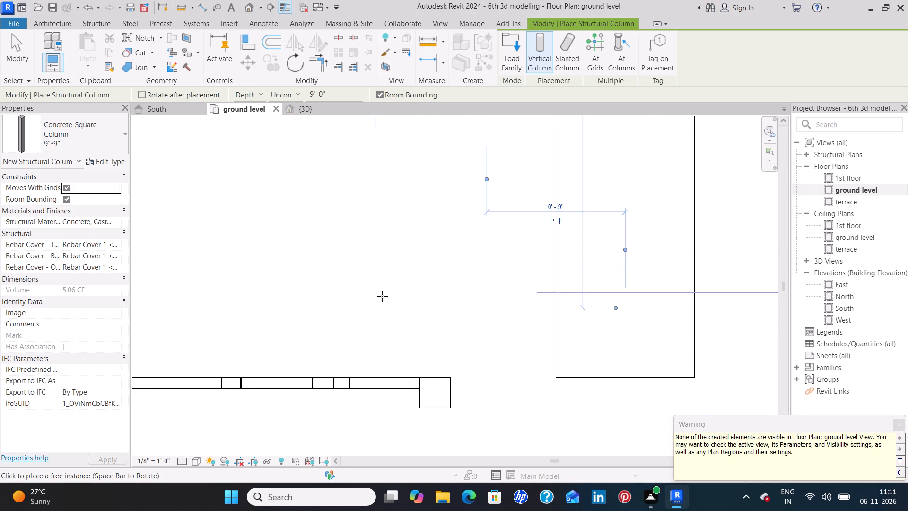
click(311, 107)
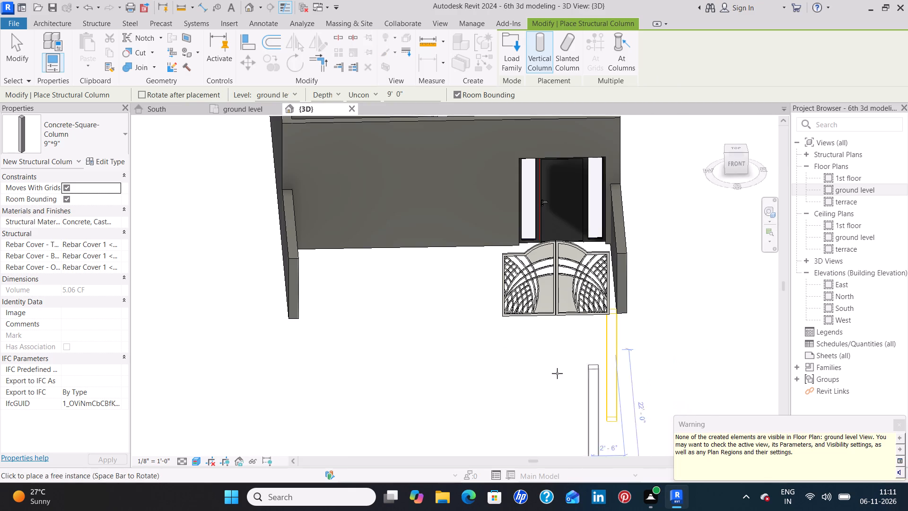
key(Escape)
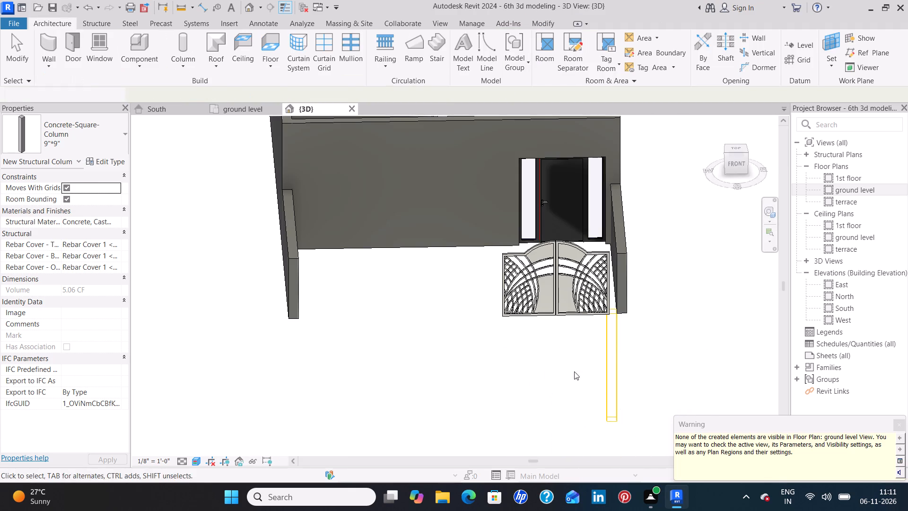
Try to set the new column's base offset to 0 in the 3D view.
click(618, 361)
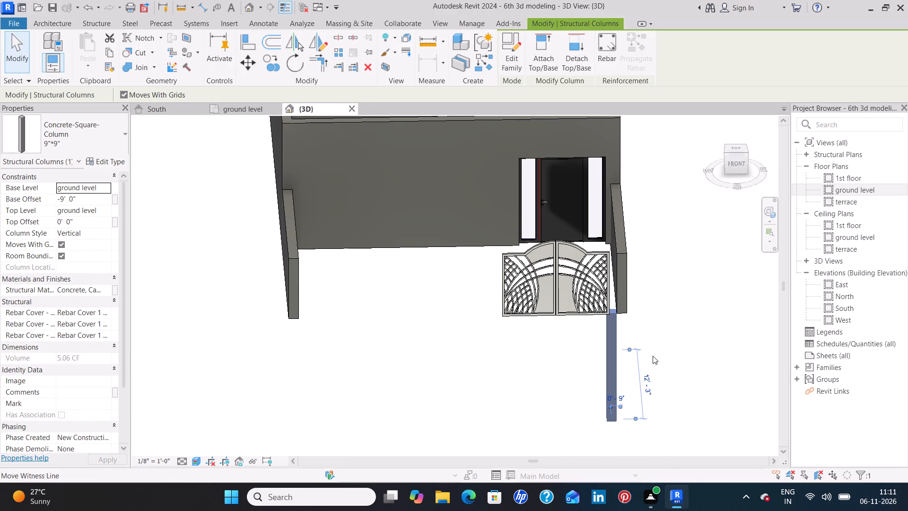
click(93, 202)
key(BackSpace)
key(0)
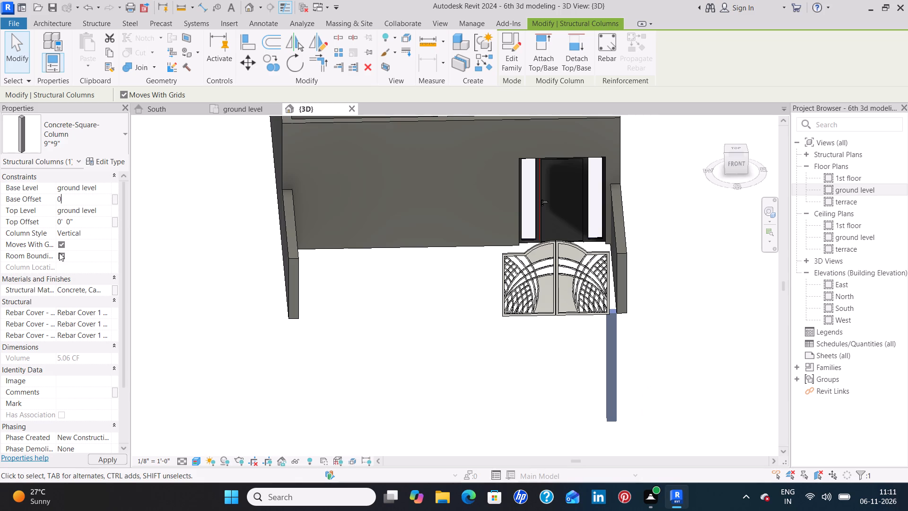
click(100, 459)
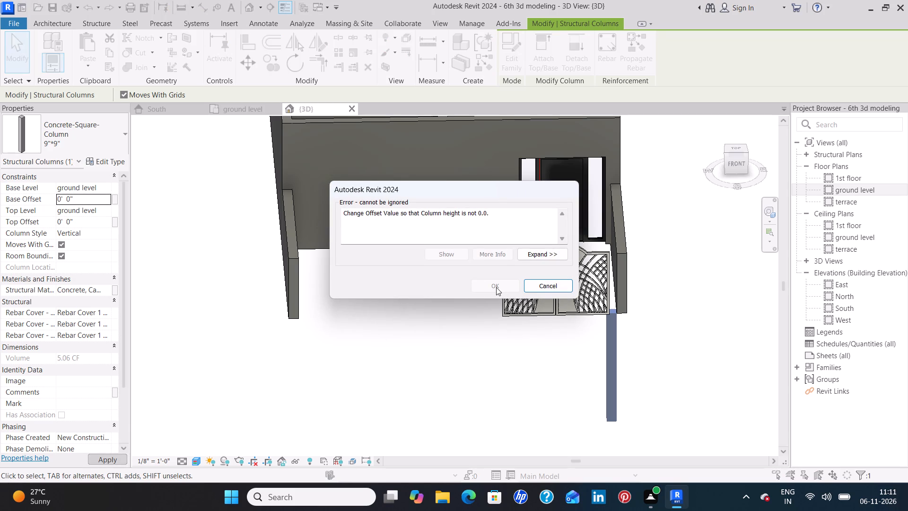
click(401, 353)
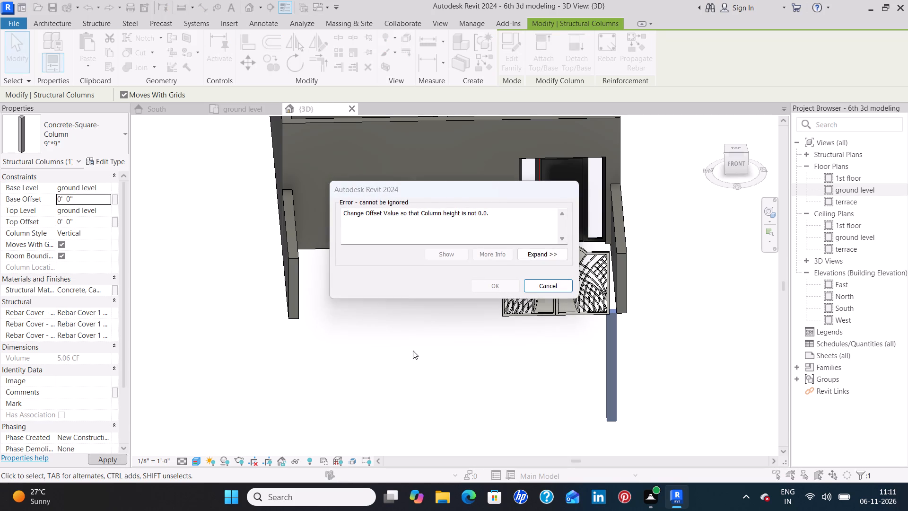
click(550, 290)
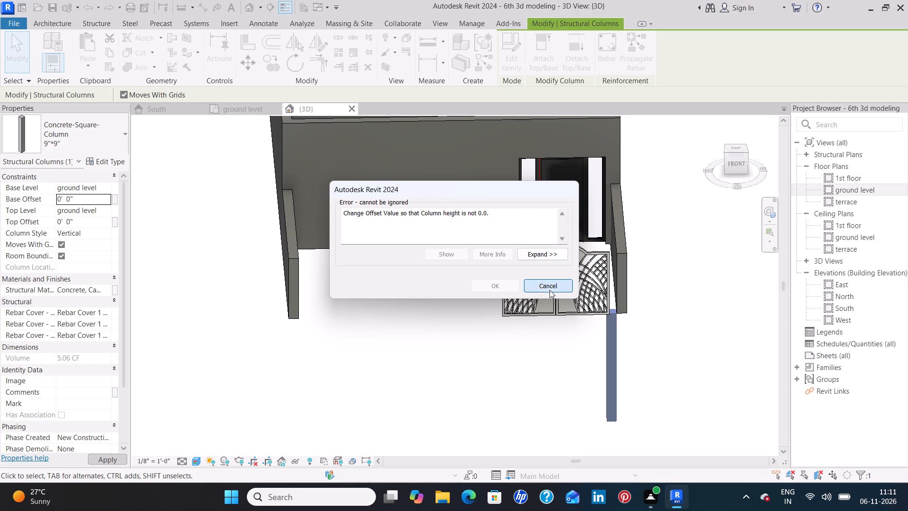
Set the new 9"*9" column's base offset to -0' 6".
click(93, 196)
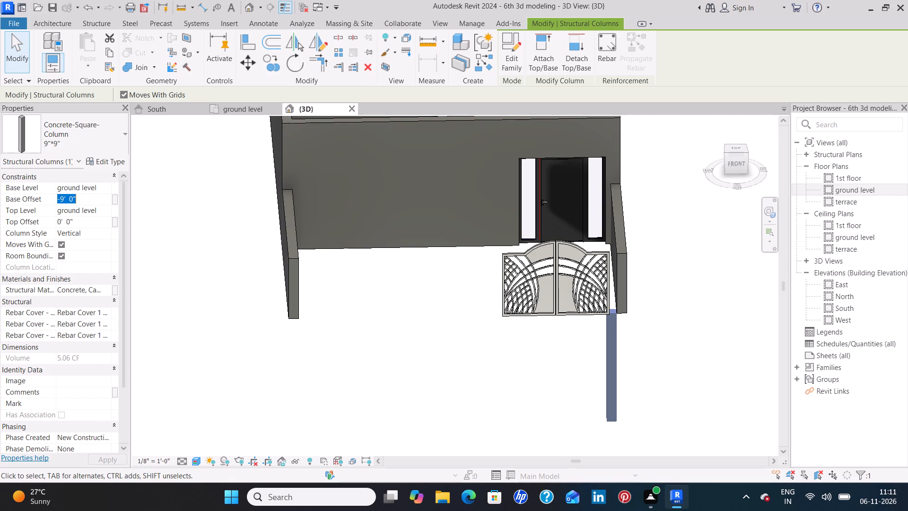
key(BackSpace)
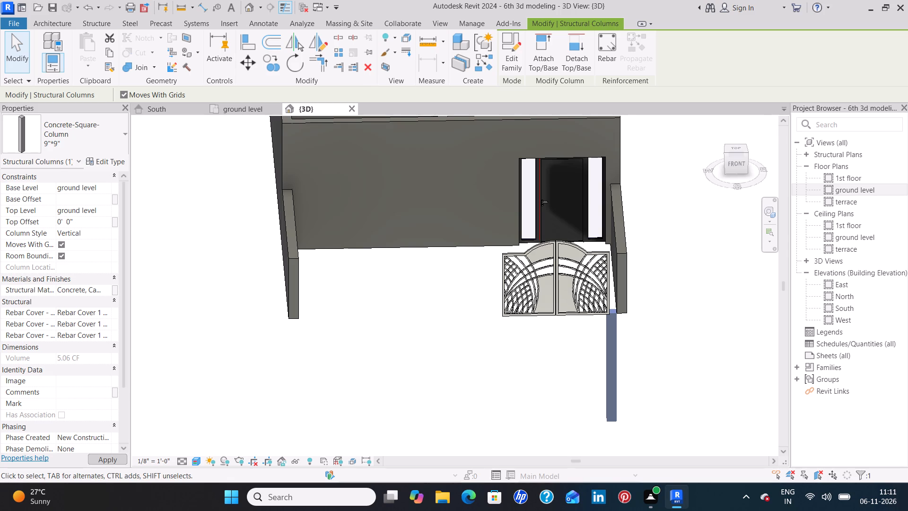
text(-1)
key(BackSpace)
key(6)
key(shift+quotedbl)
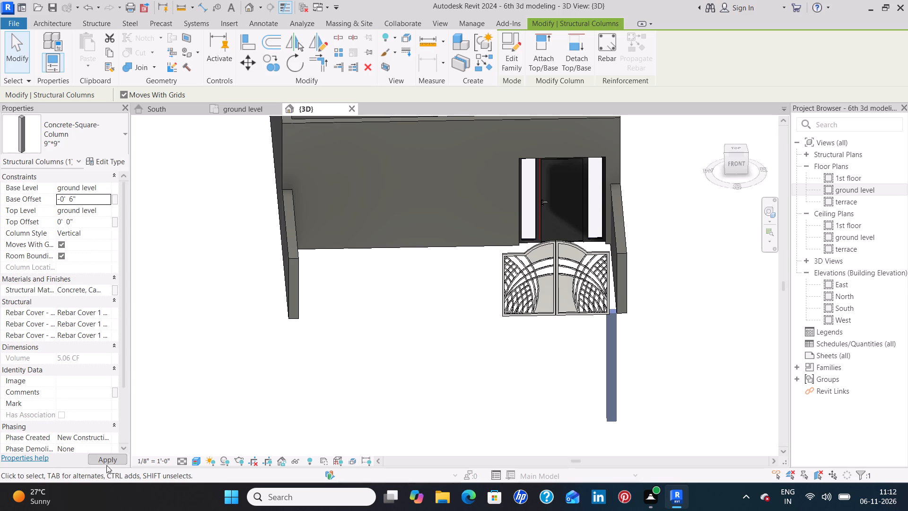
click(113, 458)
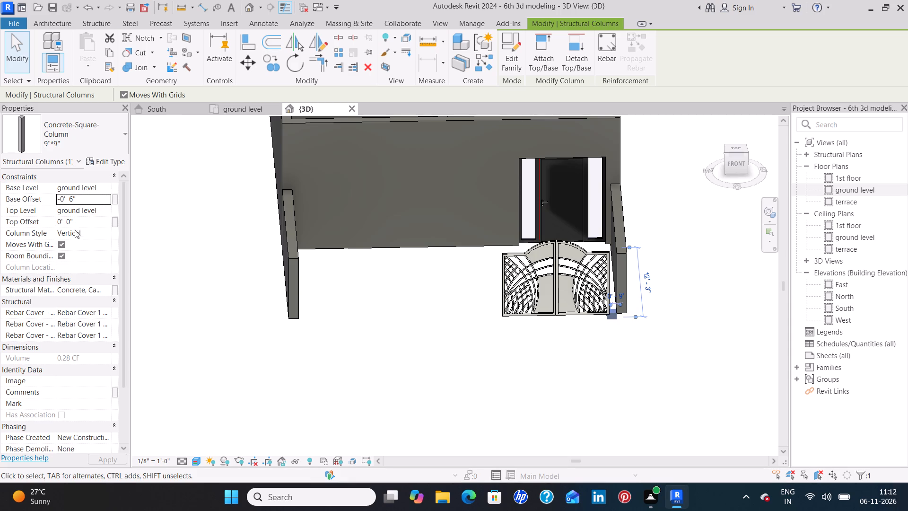
Set the 9"*9" column's base level to 1st floor and its base offset to -4' 6".
click(109, 190)
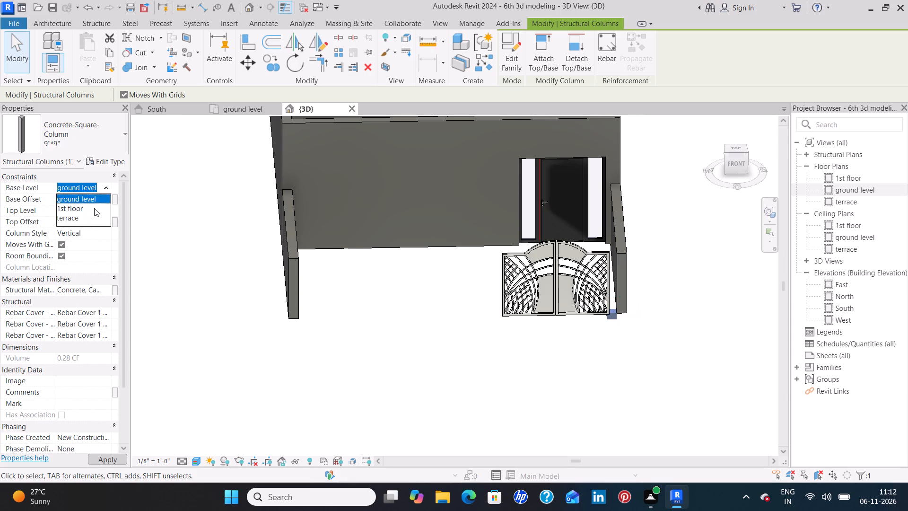
click(94, 208)
click(98, 201)
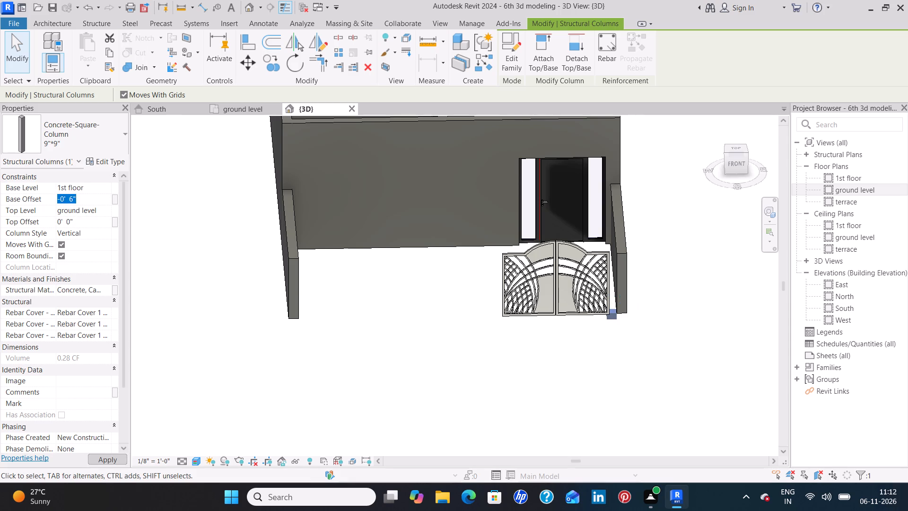
key(BackSpace)
key(minus)
text(4'6")
key(Return)
click(109, 465)
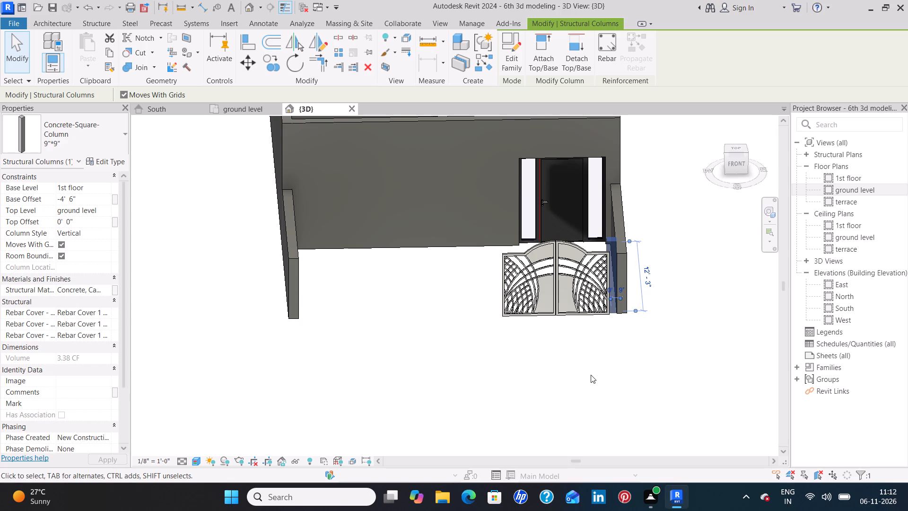
click(588, 340)
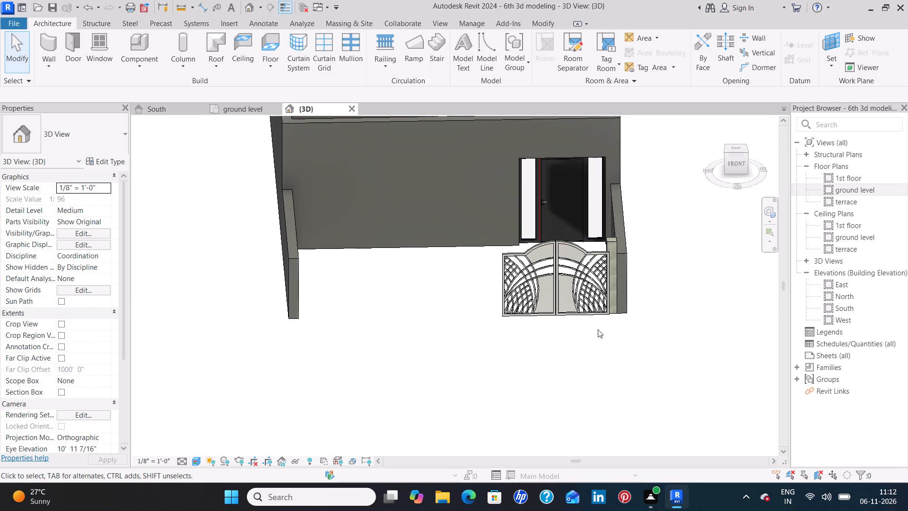
Set the base offset of the 9"*9" column beside the gate to -5' 6".
shift+middle_drag(608, 335, 601, 226)
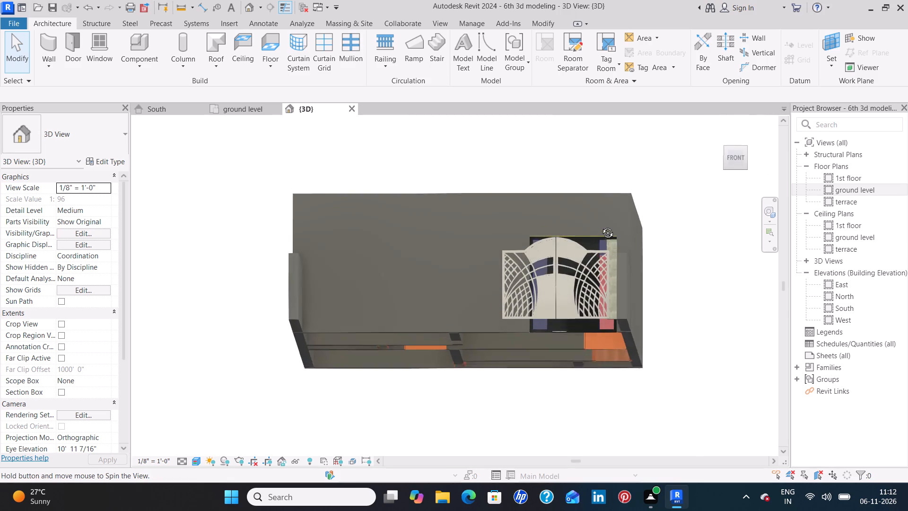
shift+middle_drag(601, 226, 658, 255)
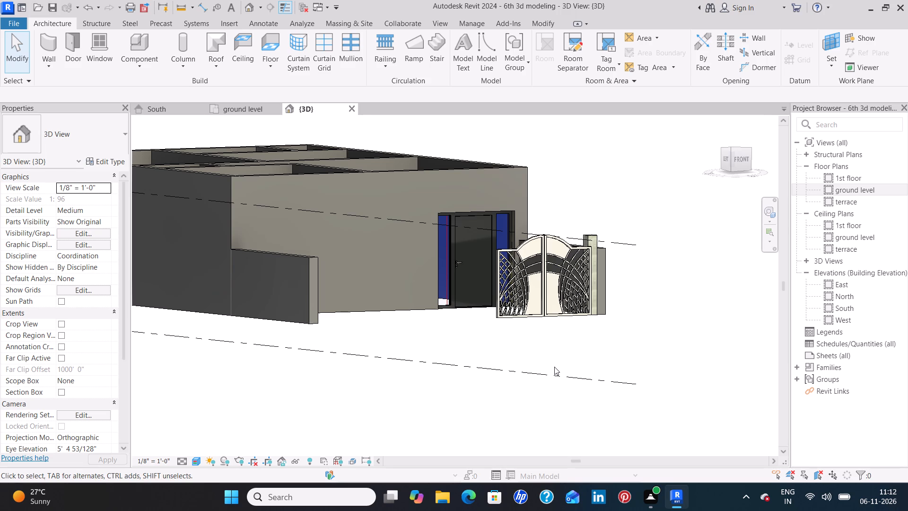
click(593, 243)
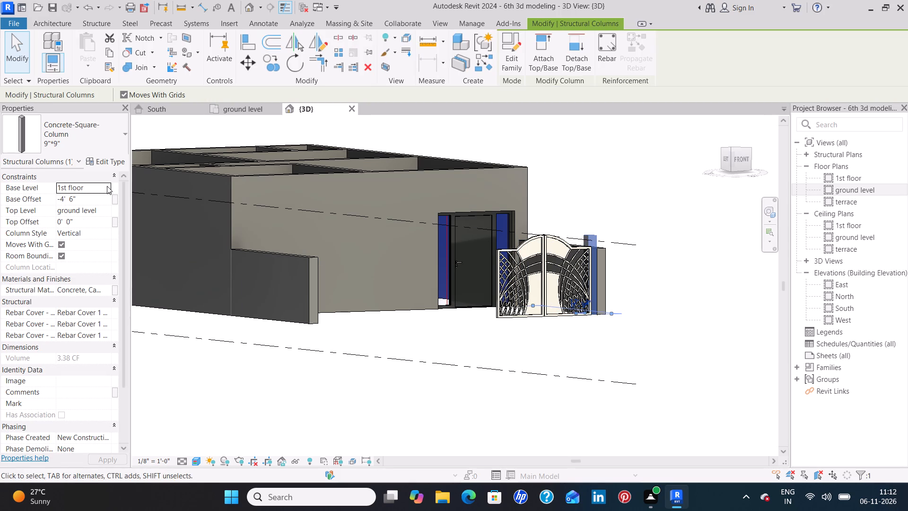
click(81, 199)
key(BackSpace)
key(BackSpace)
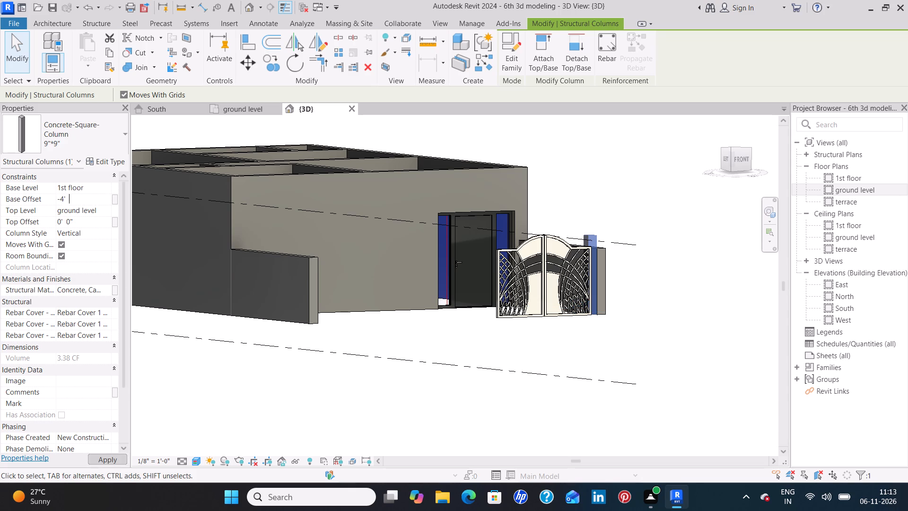
key(BackSpace)
key(BackSpace)
key(BackSpace)
key(BackSpace)
text(5'6")
key(Return)
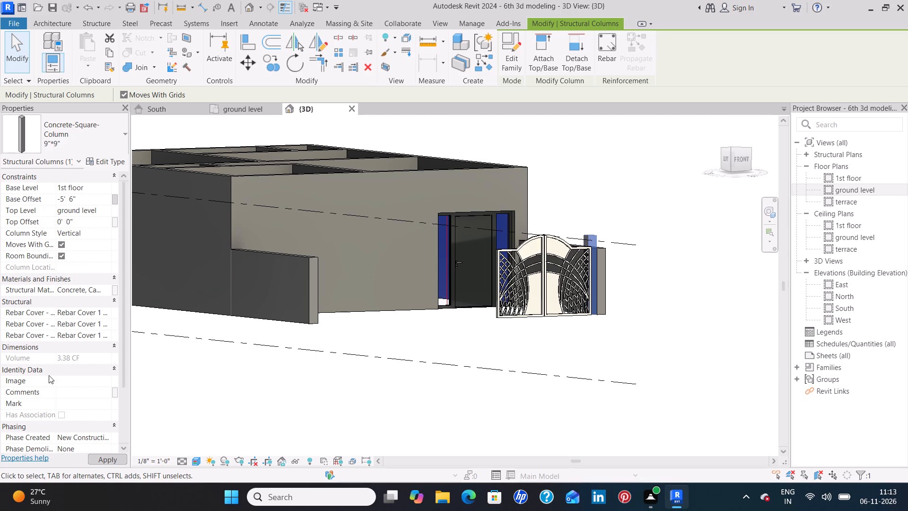
click(110, 462)
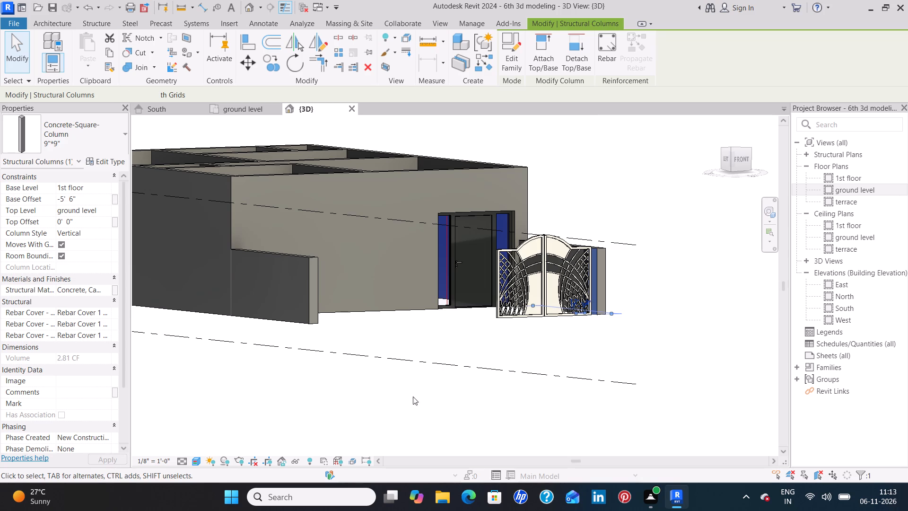
click(649, 333)
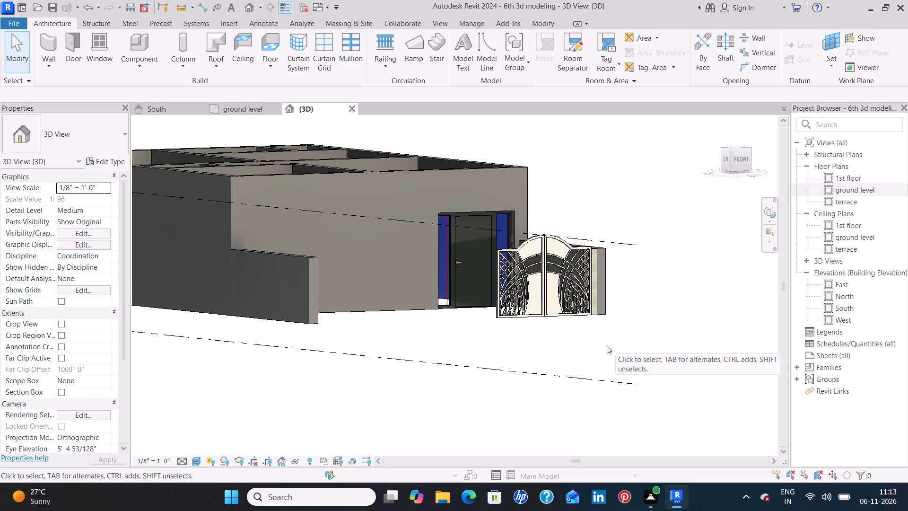
In the ground level plan, shift the gate sideways to meet the column's inner face, its midpoint 5'-2 1/8" from the east wall's centreline.
click(245, 110)
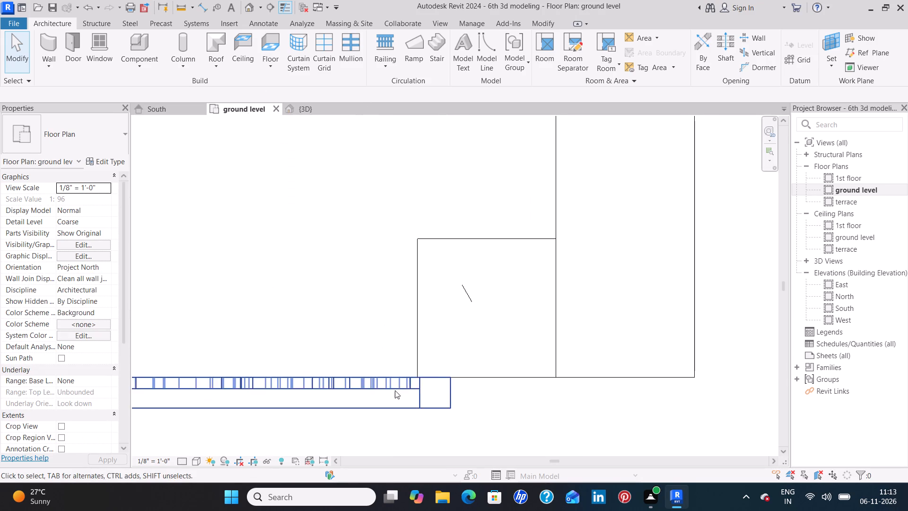
click(418, 397)
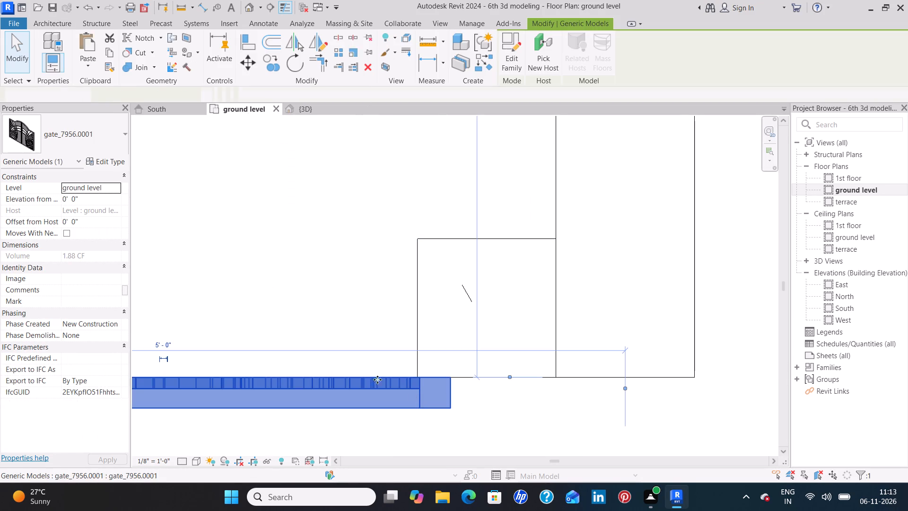
scroll(344, 335, down, 3)
middle_drag(298, 308, 429, 269)
scroll(453, 271, up, 1)
scroll(453, 271, down, 1)
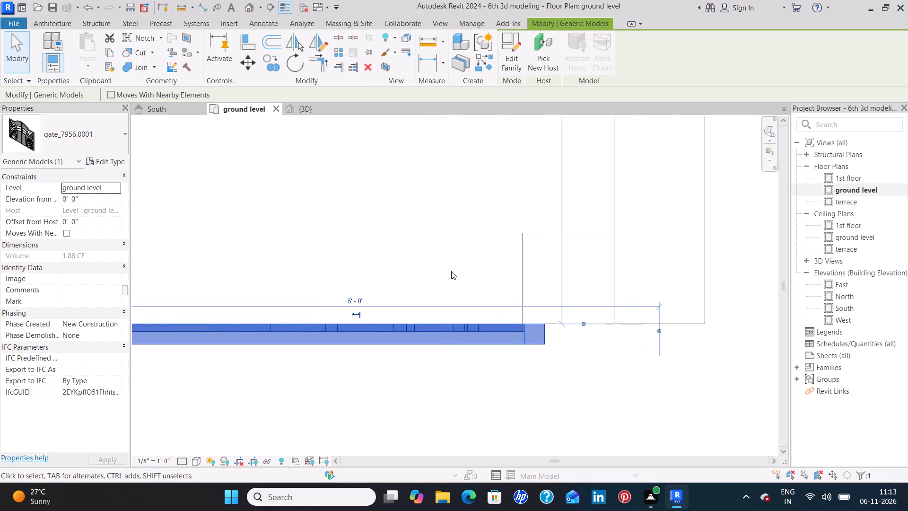
scroll(450, 271, down, 5)
middle_drag(395, 227, 448, 263)
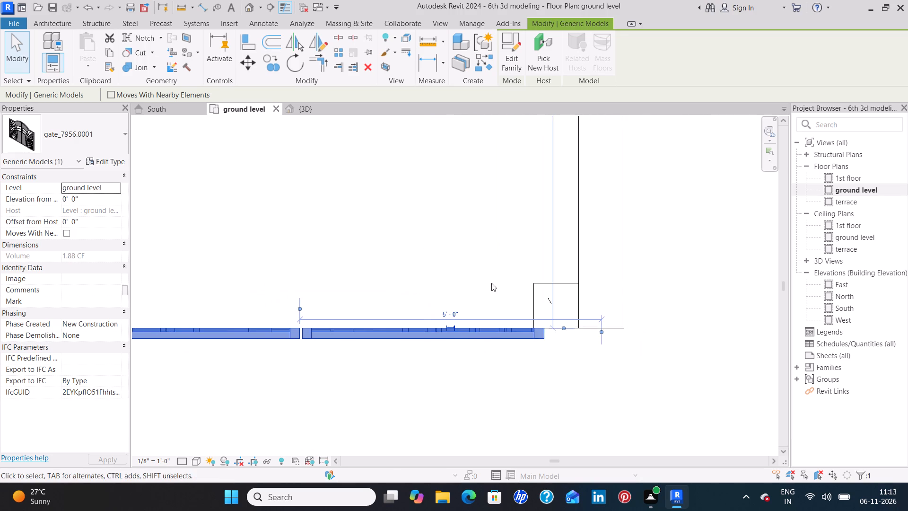
scroll(492, 283, down, 2)
middle_drag(406, 264, 424, 280)
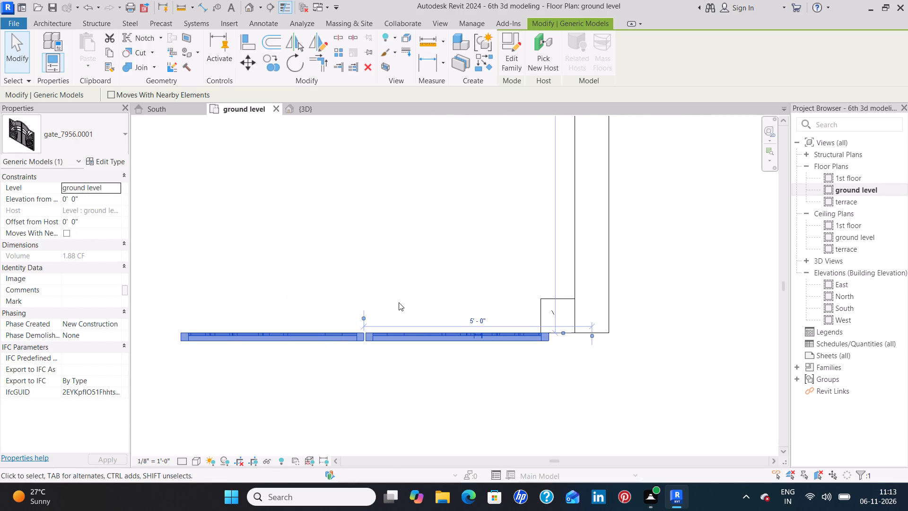
key(Left)
key(Left)
key(Left)
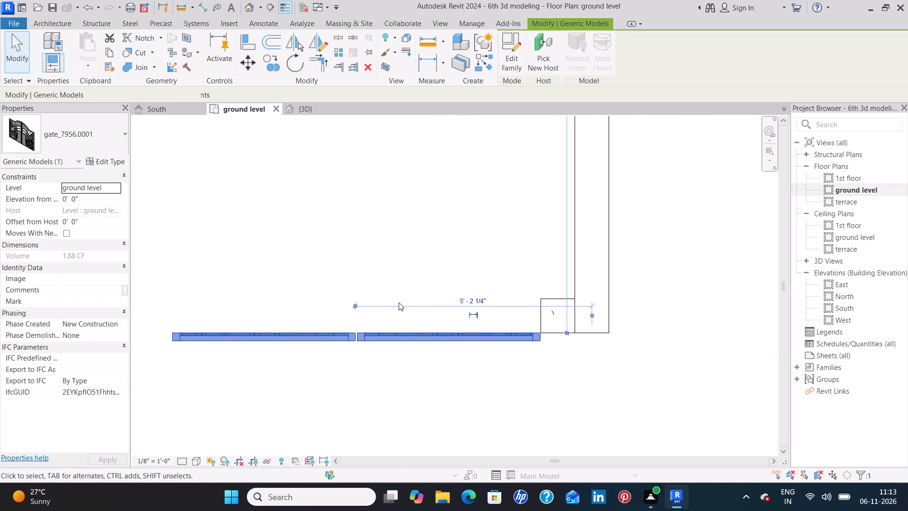
scroll(546, 335, up, 7)
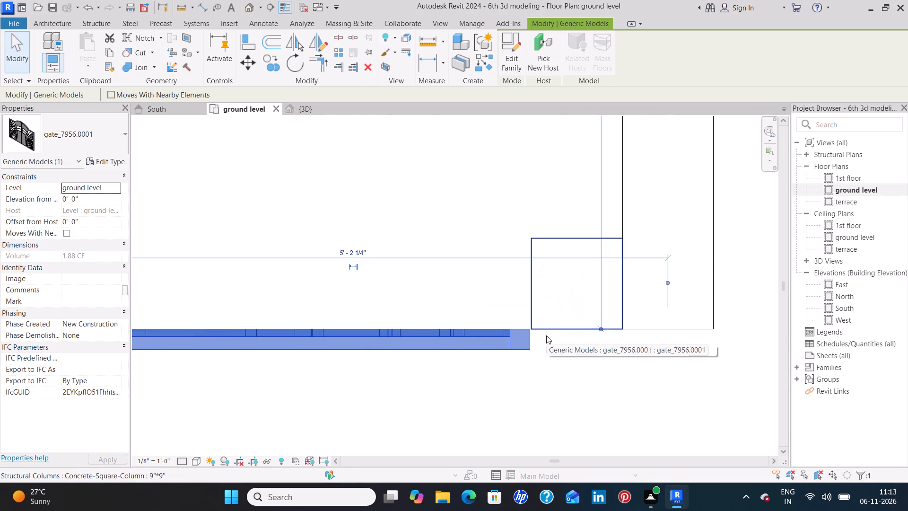
scroll(546, 335, up, 3)
key(Right)
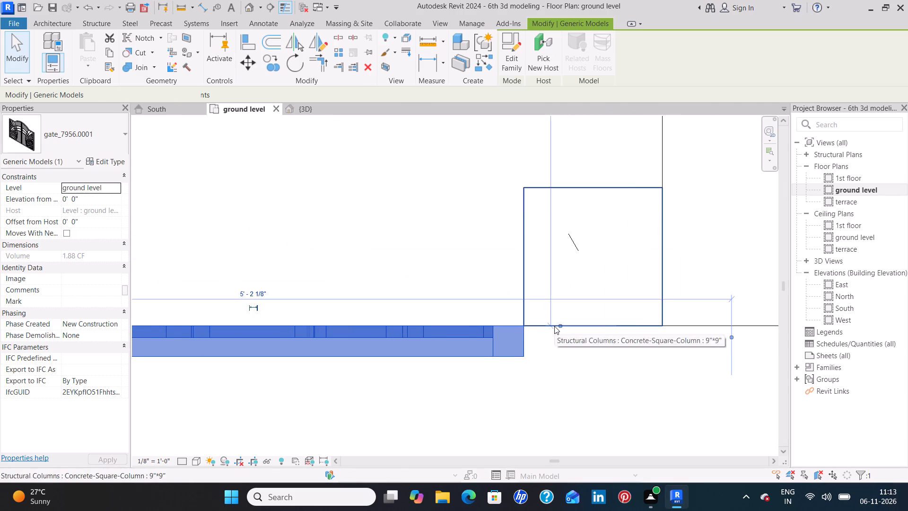
Move the gate inward toward the house until its thickness is about centred on the depth of the 9"*9" column.
key(Up)
key(Up)
key(Up)
key(Up)
key(Up)
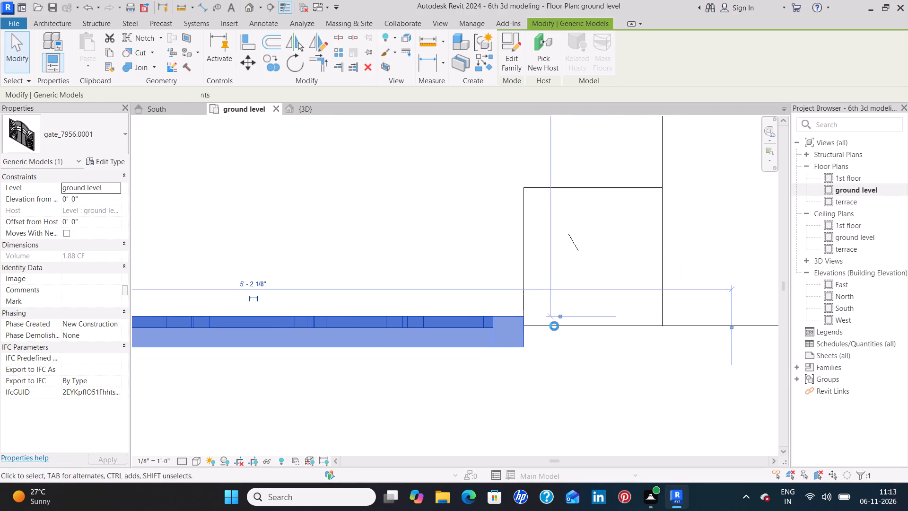
key(Up)
key(Up)
key(Up)
key(Up)
key(Up)
key(Up)
key(Up)
key(Up)
key(Up)
key(Up)
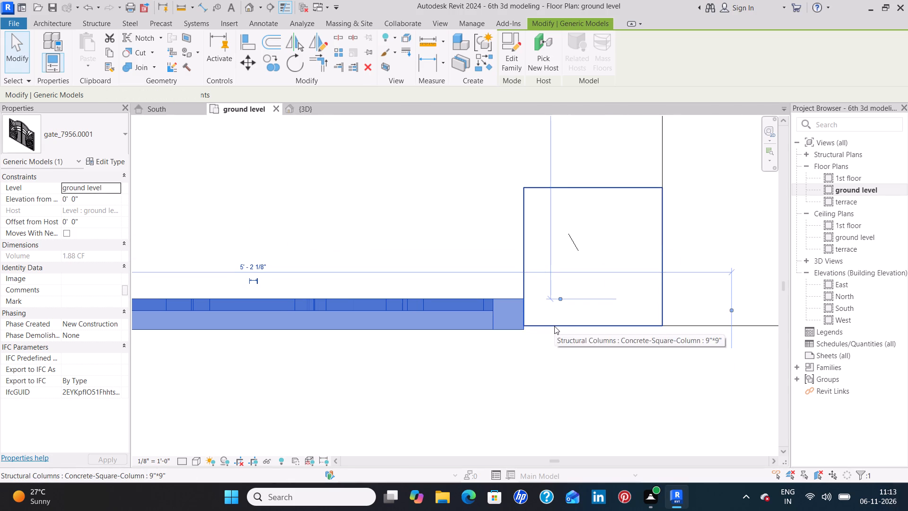
key(Up)
key(Up)
key(Up)
key(Up)
key(Up)
key(Up)
key(Up)
key(Up)
key(Up)
key(Up)
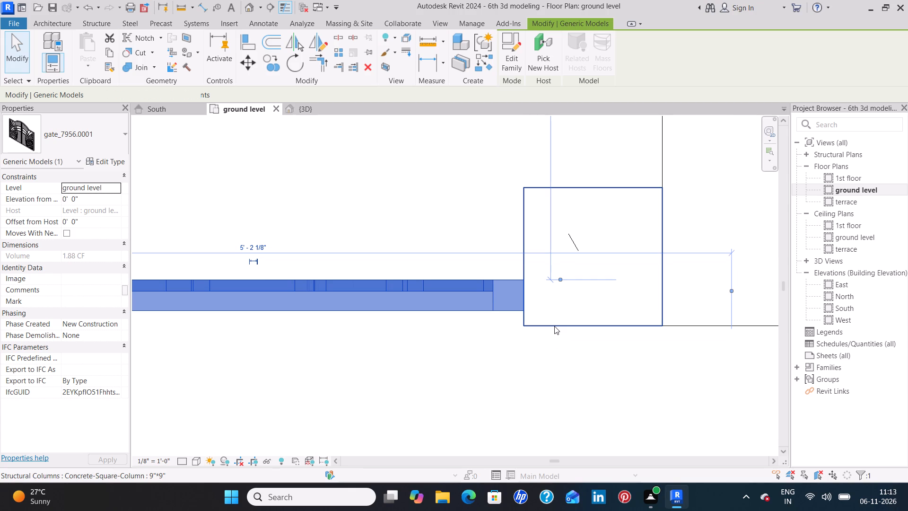
key(Up)
key(Up)
key(Up)
key(Up)
key(Up)
key(Up)
key(Up)
key(Up)
key(Up)
key(Up)
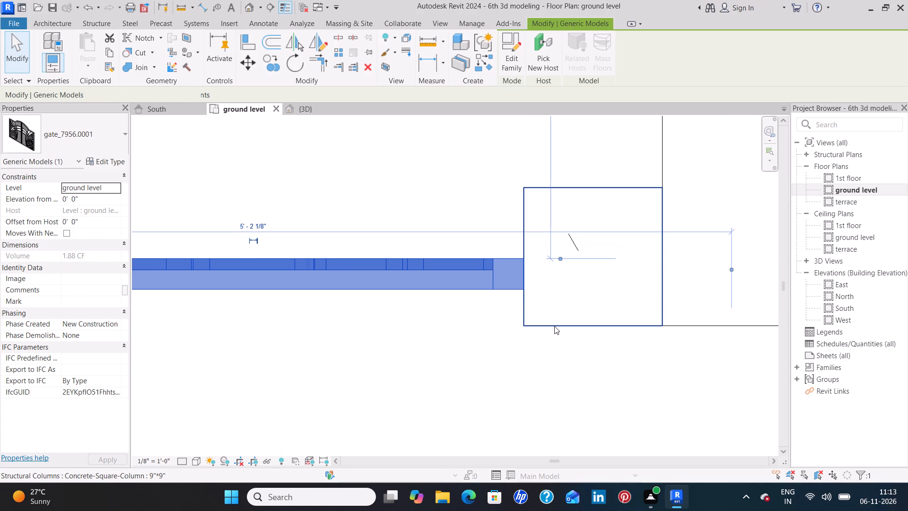
key(Up)
key(Up)
key(Up)
key(Up)
key(Up)
key(Up)
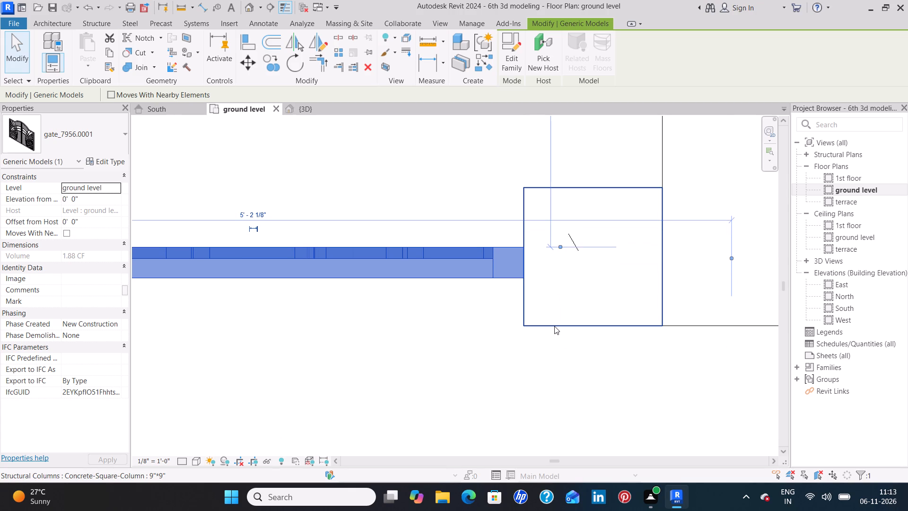
key(Up)
key(Up)
key(Up)
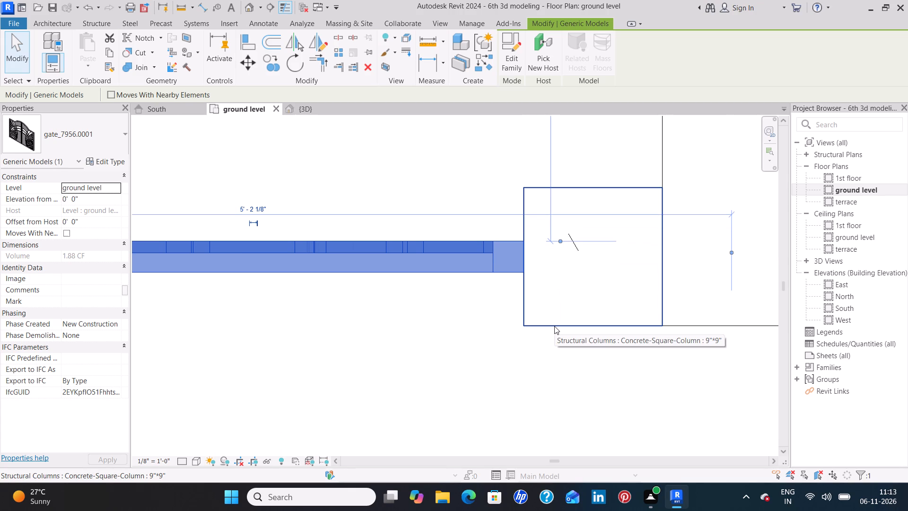
key(Up)
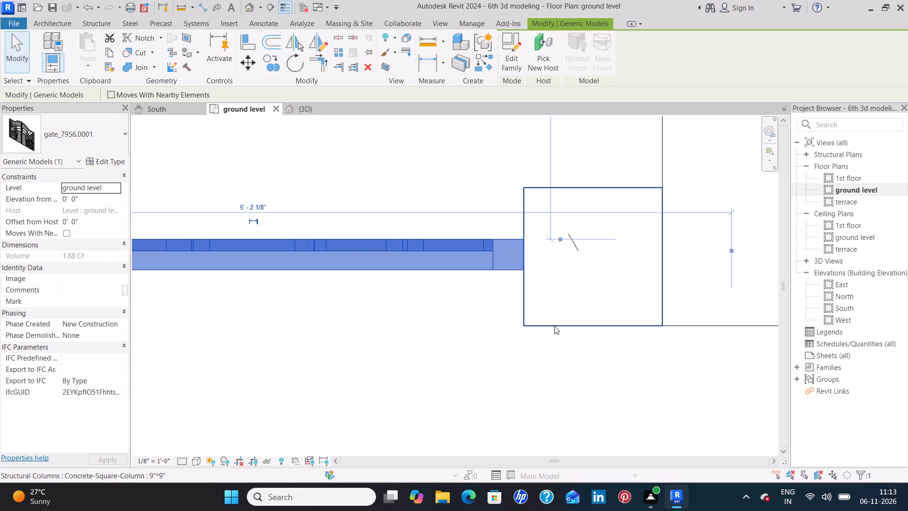
In the ground level plan, place a second 9"*9" structural column against the gate's free west end, roughly centred on the gate's thickness.
click(447, 352)
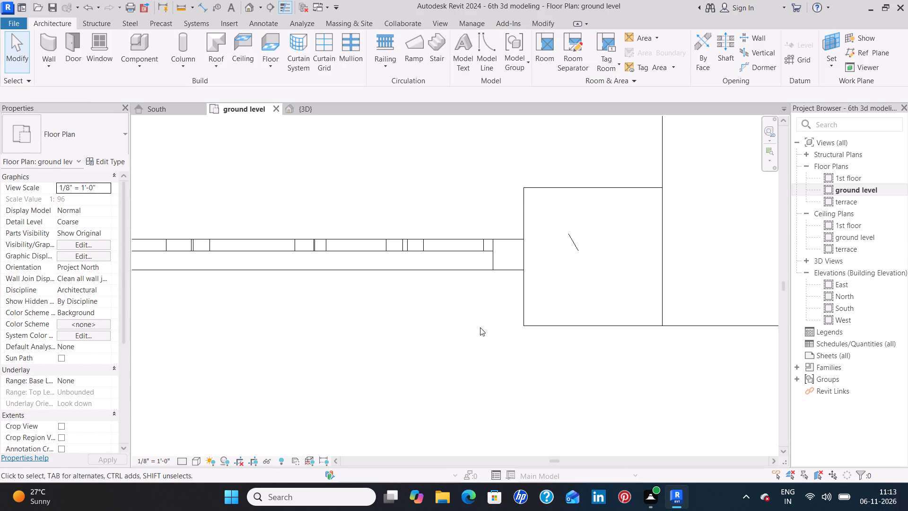
click(524, 307)
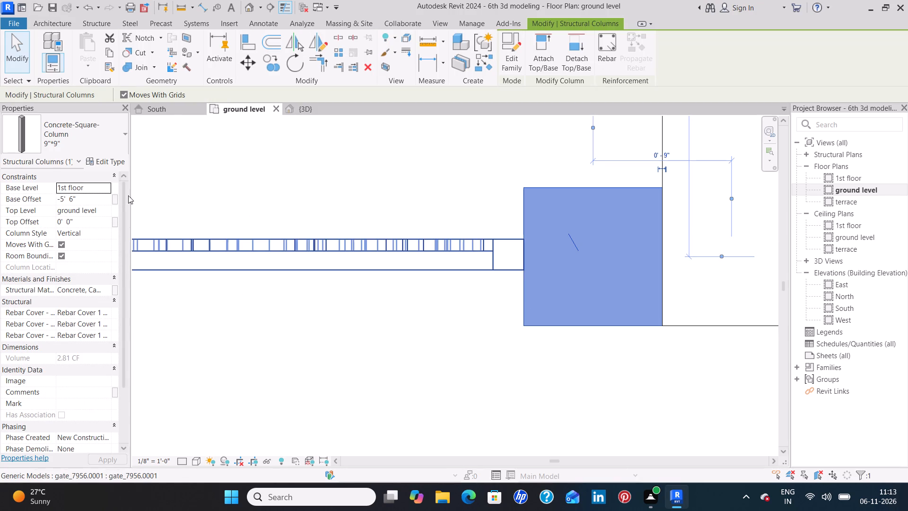
text(cs)
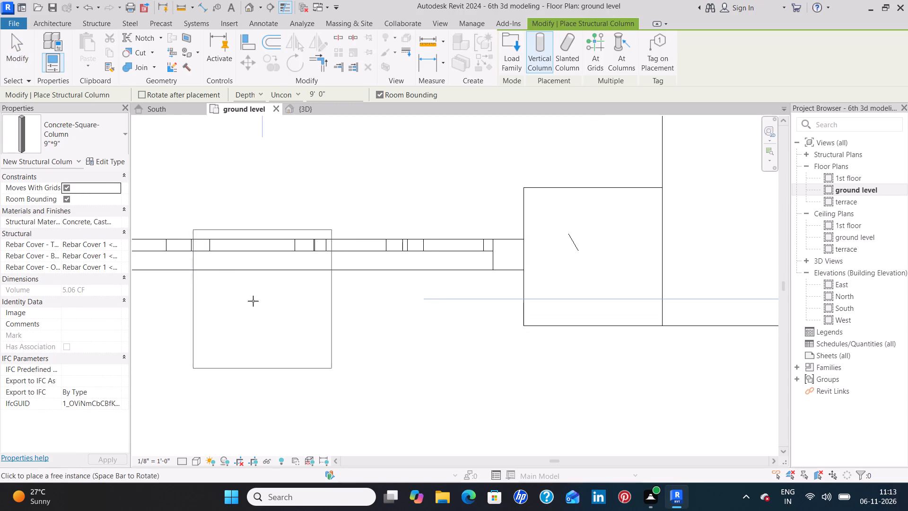
middle_drag(212, 282, 494, 298)
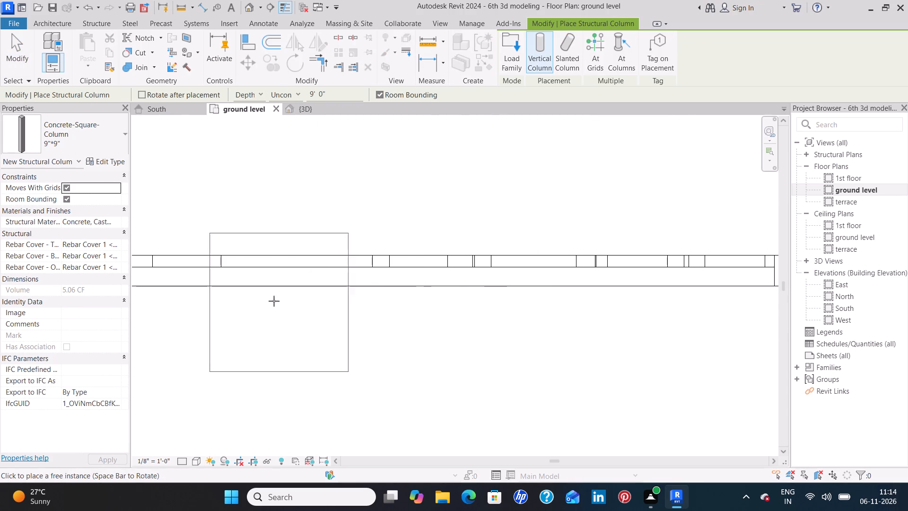
middle_drag(227, 278, 487, 269)
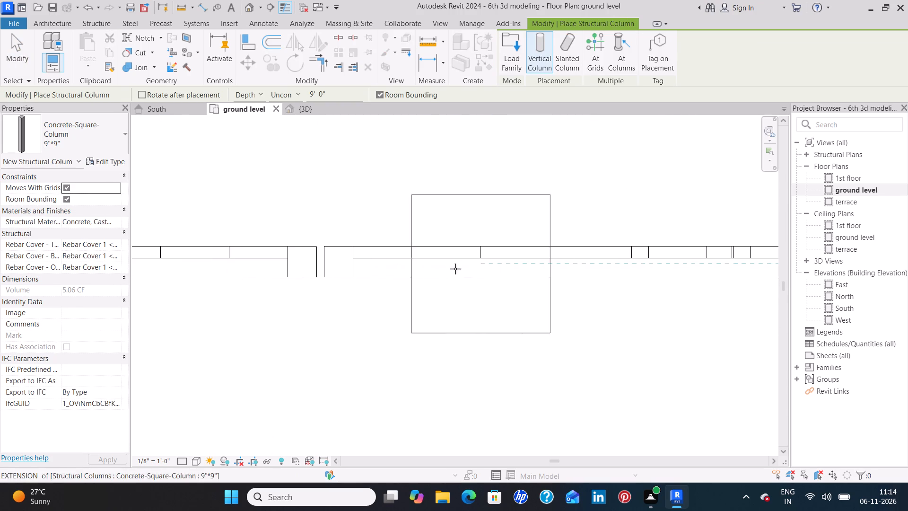
middle_drag(258, 263, 515, 256)
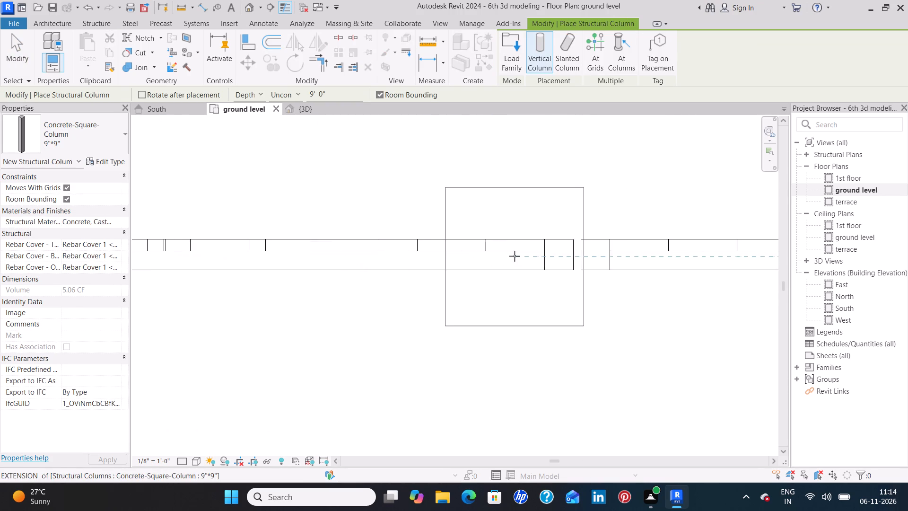
middle_drag(236, 258, 468, 253)
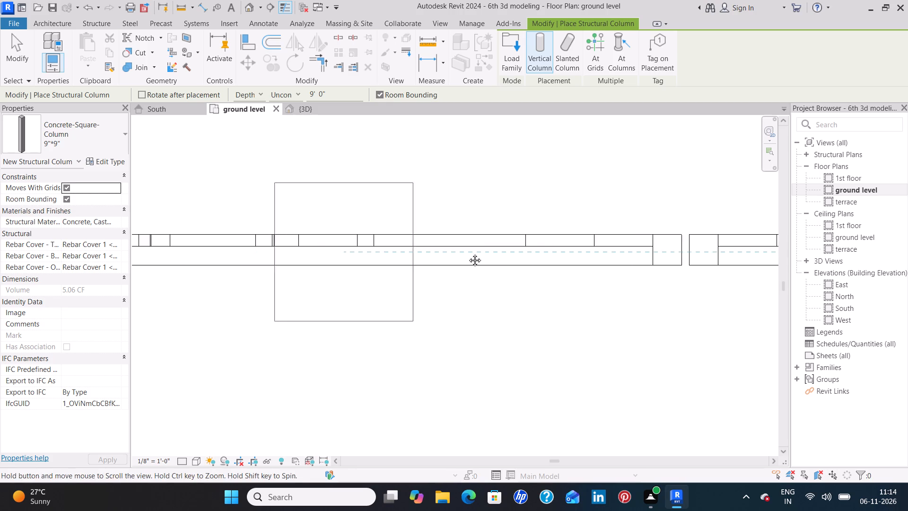
middle_drag(468, 253, 521, 253)
scroll(521, 253, down, 3)
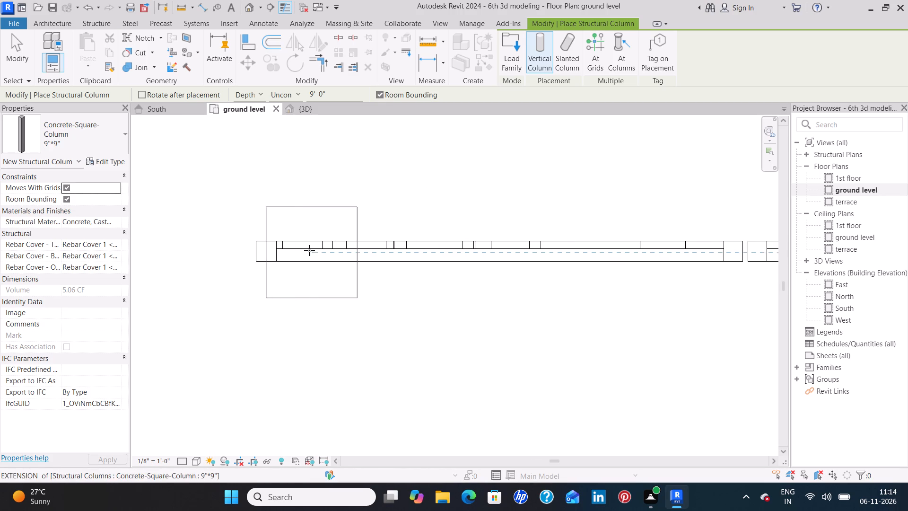
middle_drag(262, 249, 421, 261)
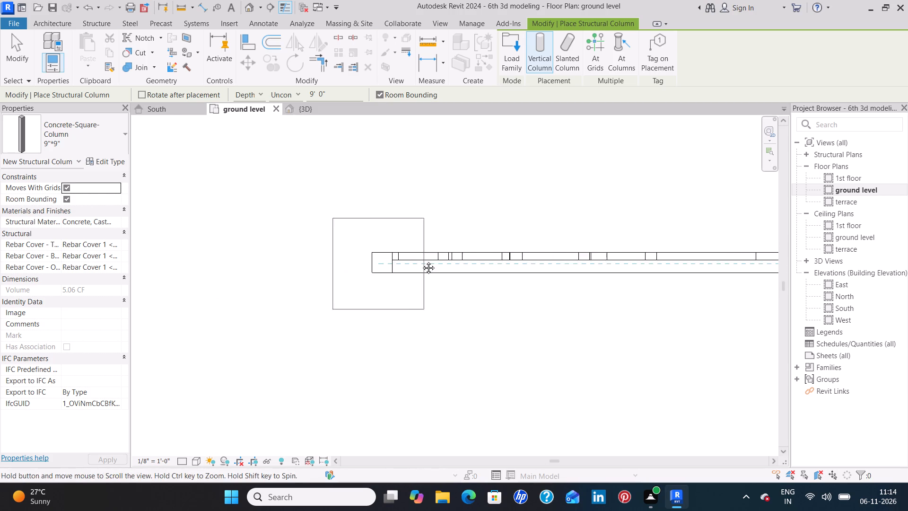
middle_drag(421, 261, 453, 261)
scroll(448, 264, up, 8)
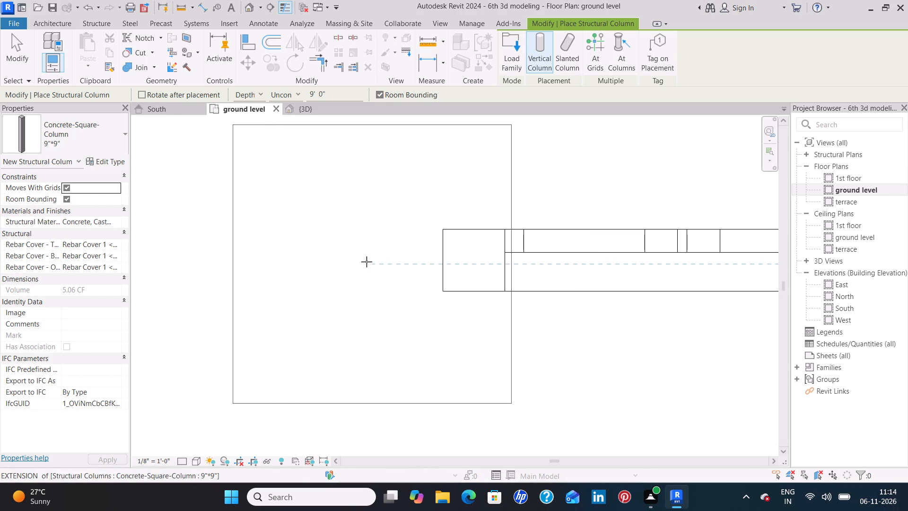
click(304, 256)
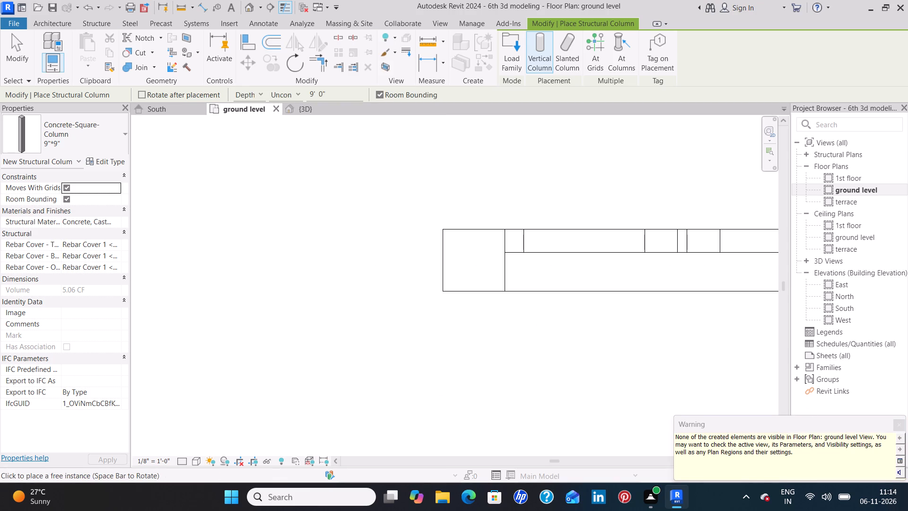
click(898, 428)
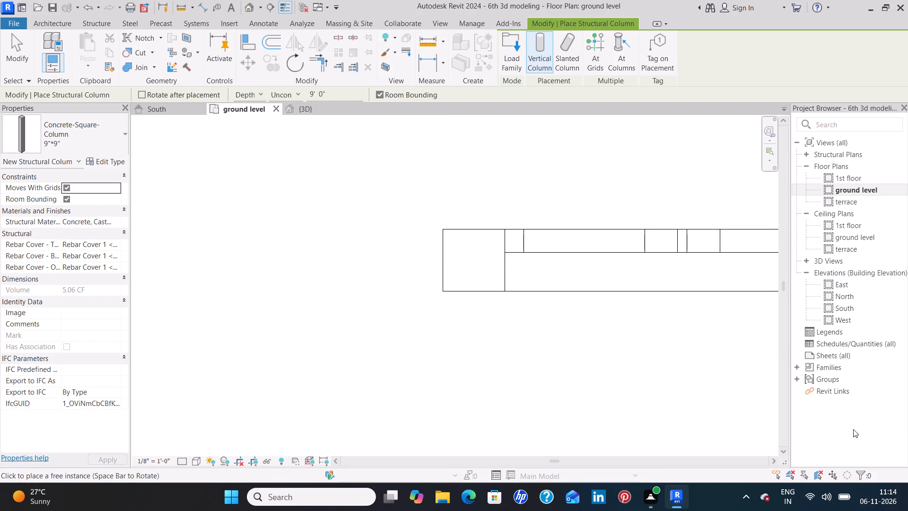
scroll(468, 347, down, 9)
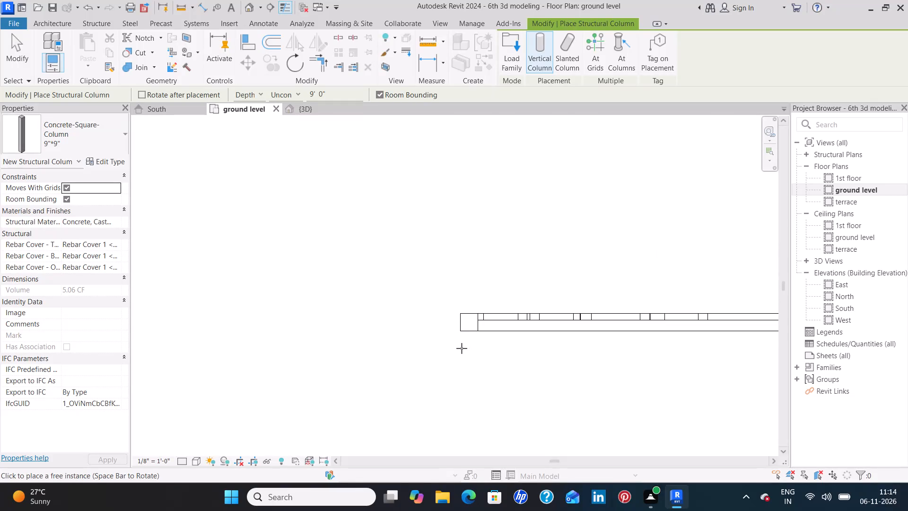
scroll(440, 335, down, 4)
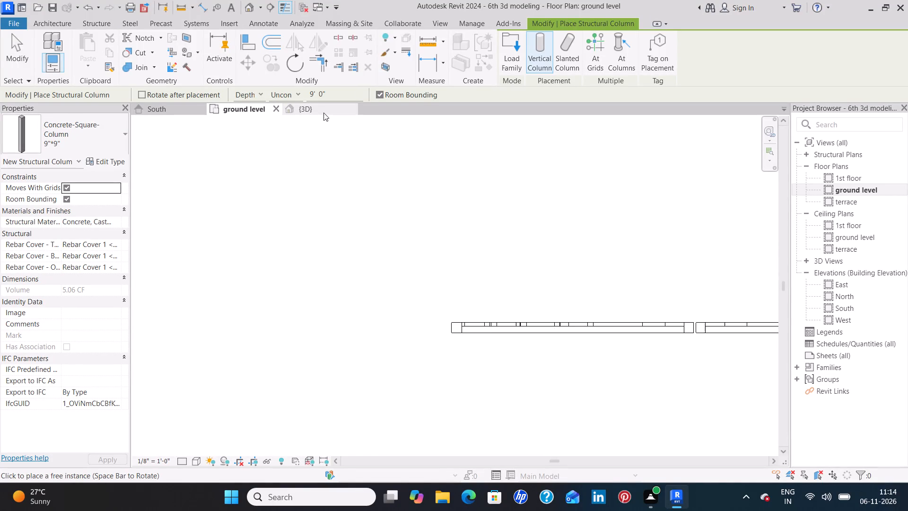
click(323, 113)
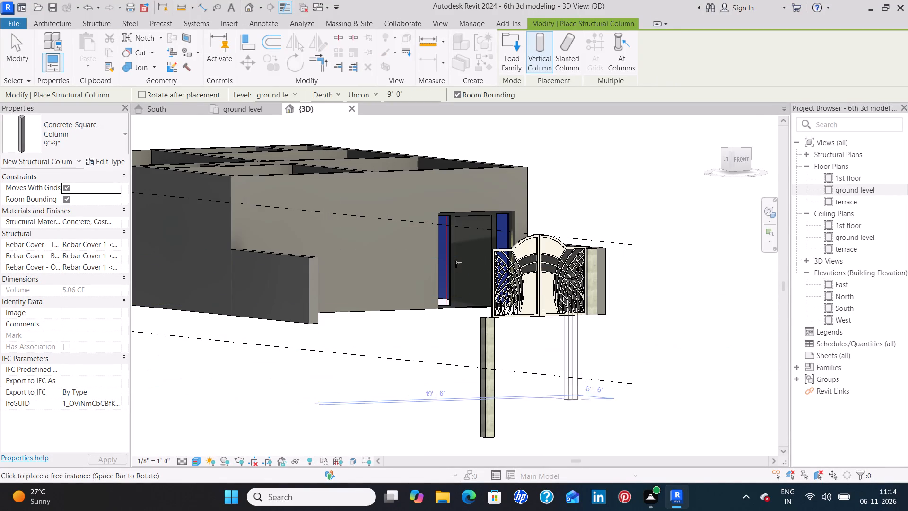
key(Escape)
key(Escape)
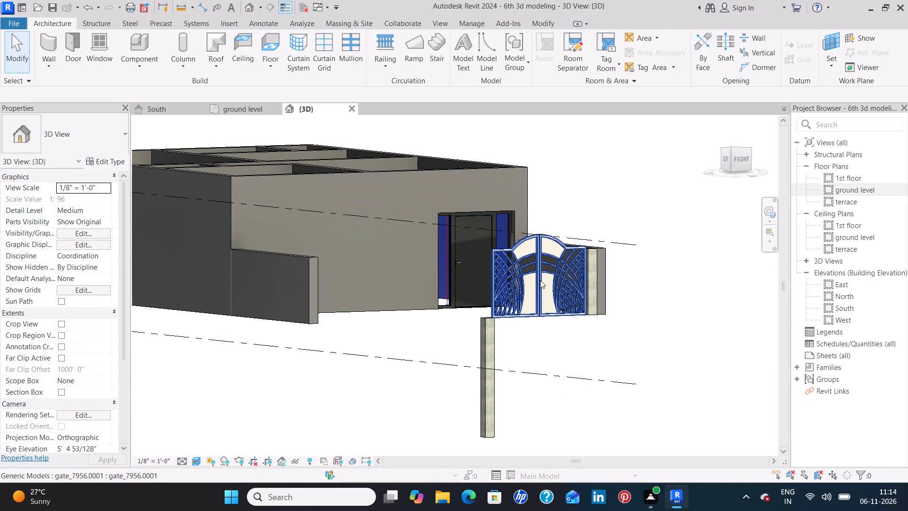
Set the new 9"*9" column's base level to 1st floor and its base offset to -5' 6".
click(491, 329)
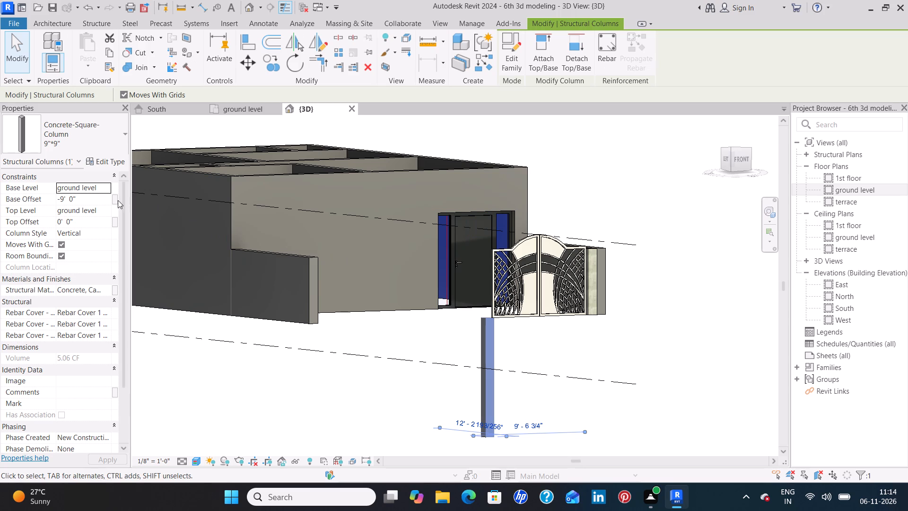
click(105, 186)
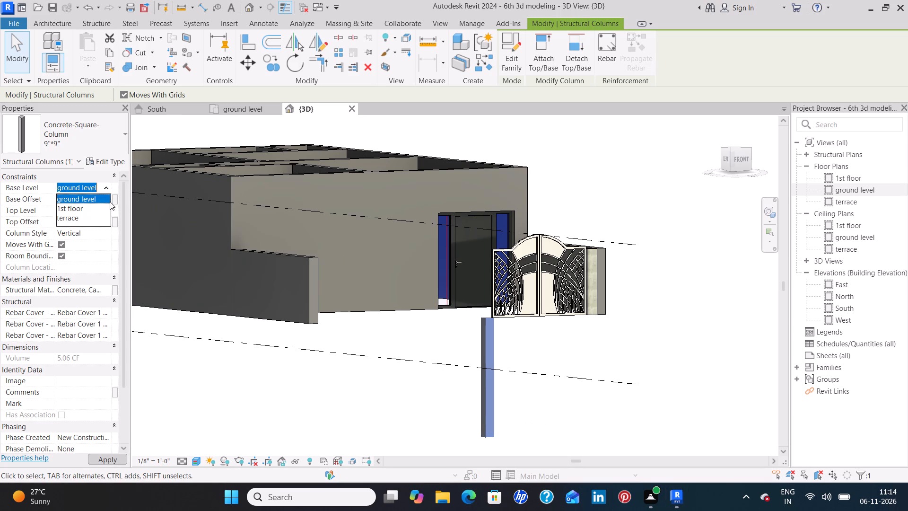
click(102, 209)
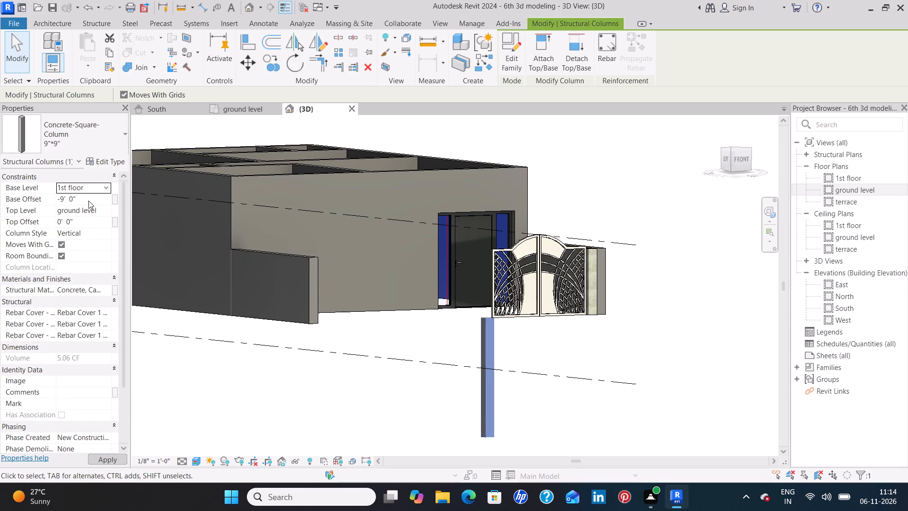
click(88, 200)
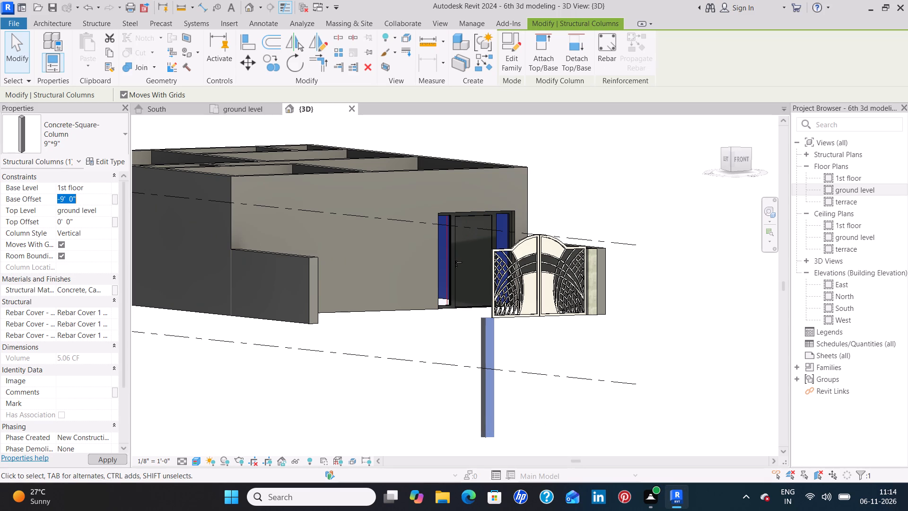
key(BackSpace)
key(minus)
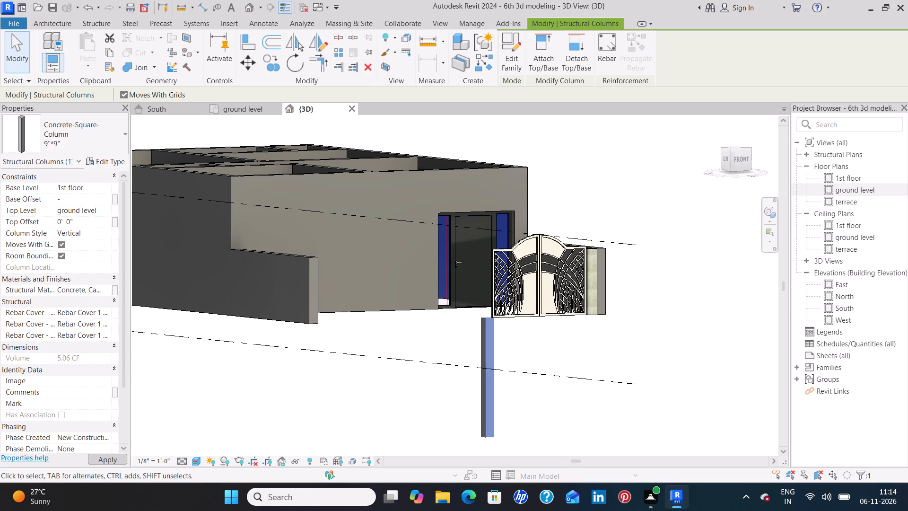
text(5'6")
key(Return)
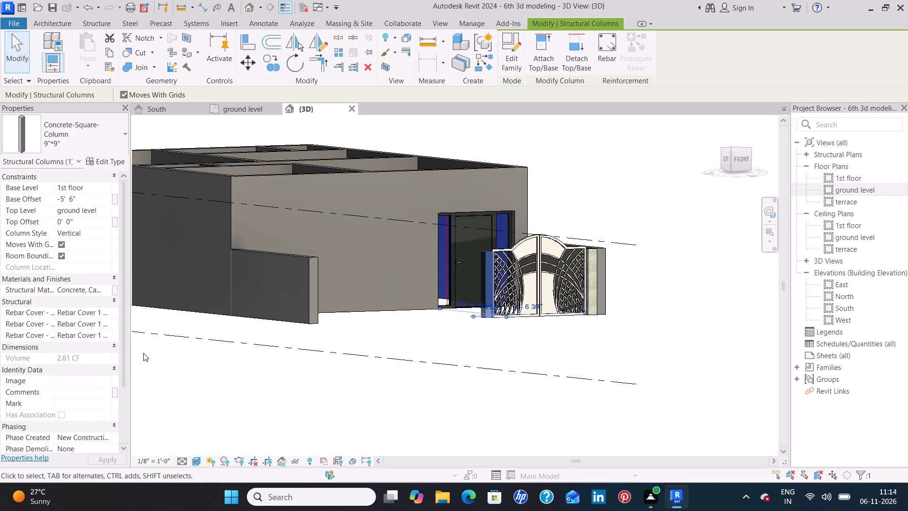
click(227, 410)
scroll(456, 359, down, 2)
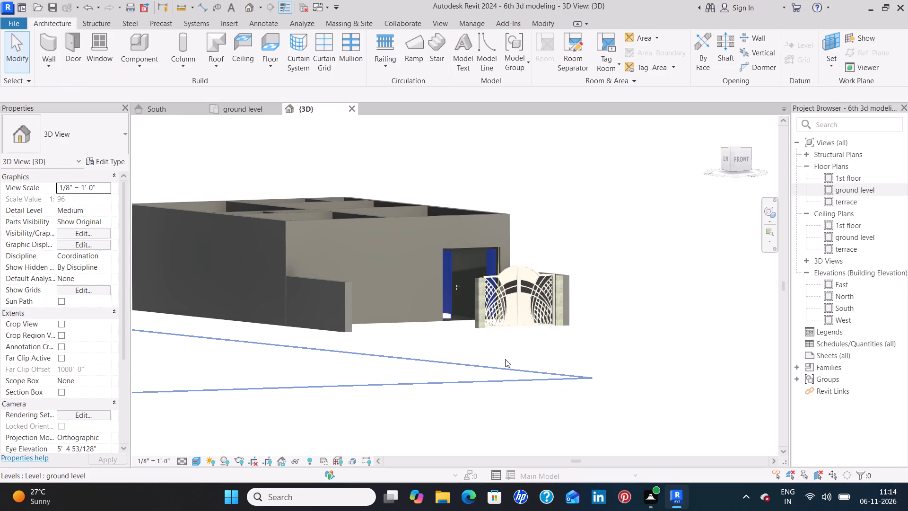
In the ground level plan, draw a Generic - 9" front wall about 15'-2 1/4" long from the west wall's outer end to the new column's west face.
click(243, 104)
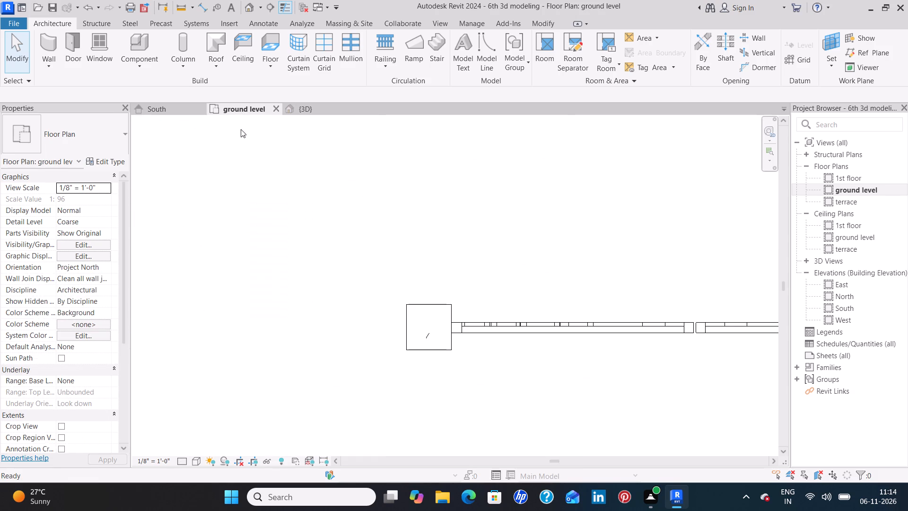
scroll(341, 337, down, 7)
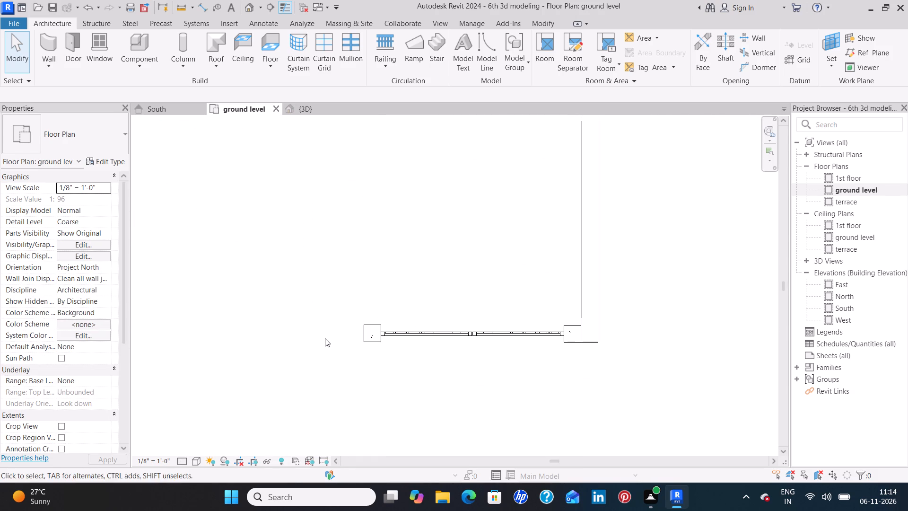
middle_drag(325, 338, 479, 357)
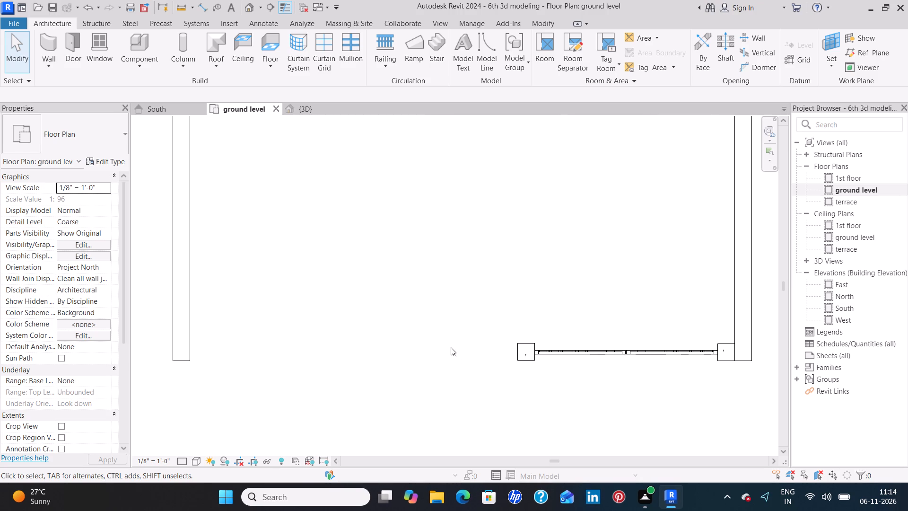
scroll(451, 347, down, 1)
middle_drag(431, 343, 505, 329)
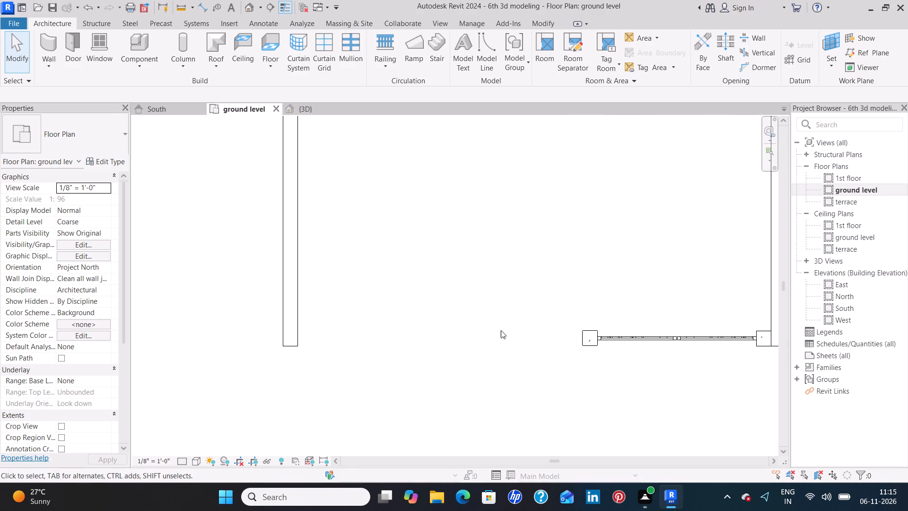
scroll(539, 360, down, 2)
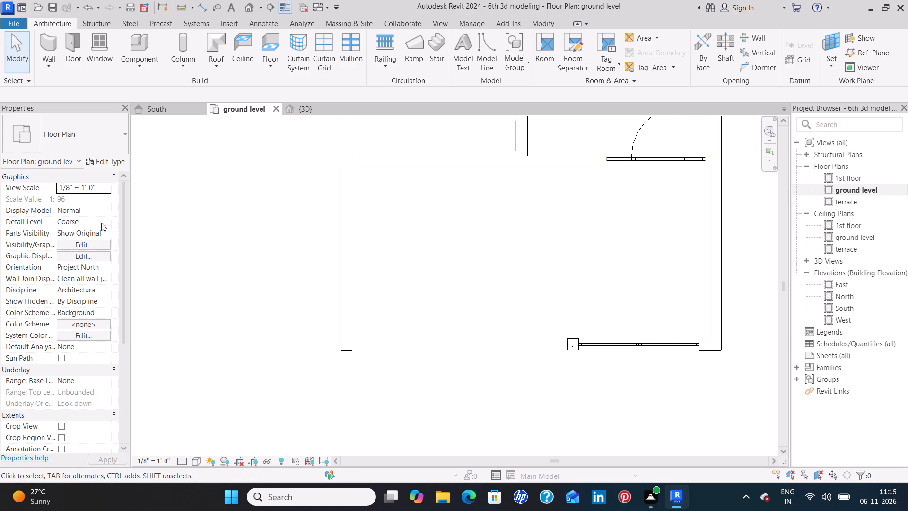
click(47, 48)
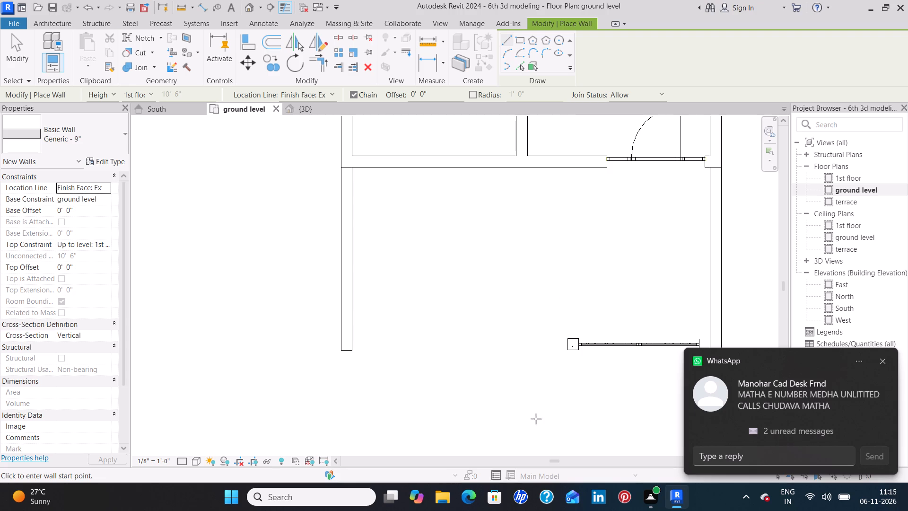
click(340, 349)
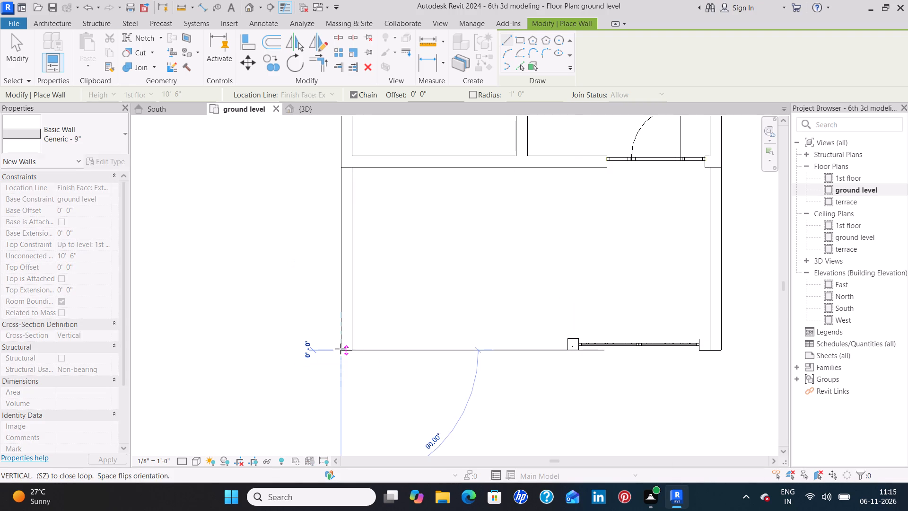
key(space)
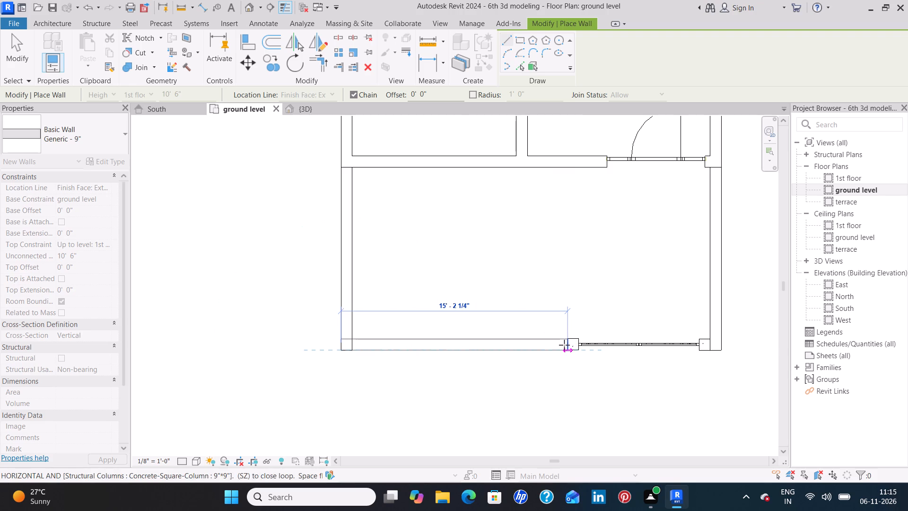
scroll(564, 345, up, 8)
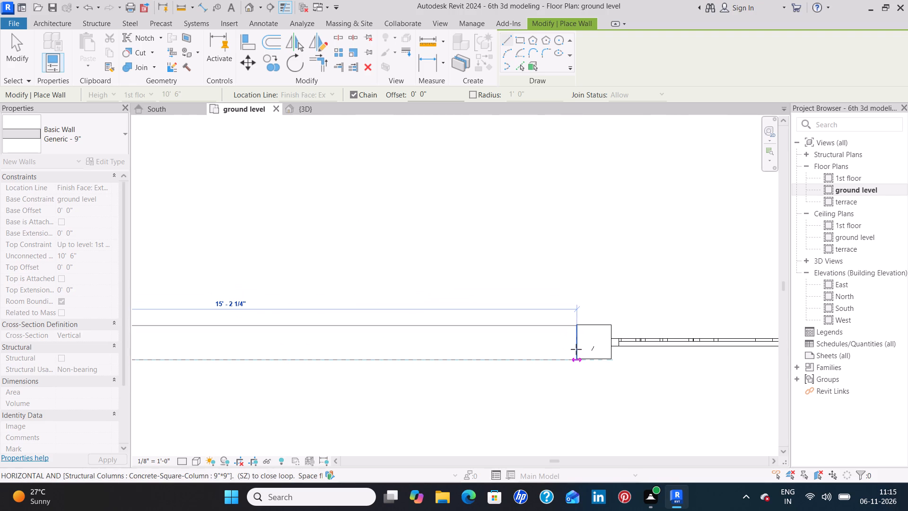
click(576, 350)
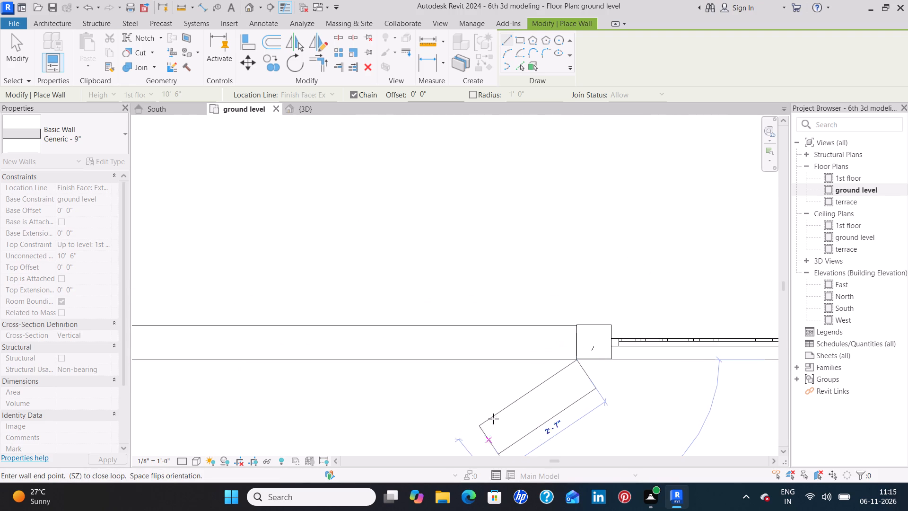
key(Escape)
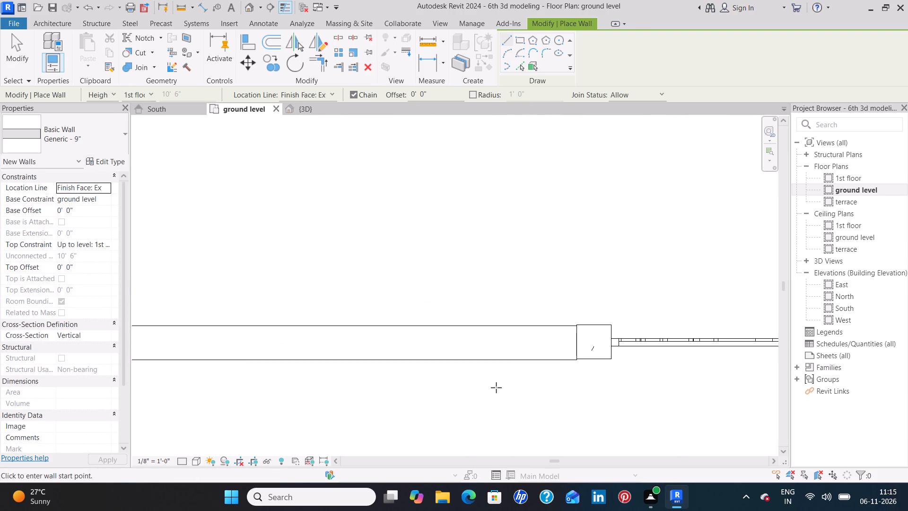
key(Escape)
Nudge the new 9" front wall slightly toward the house so its faces line up with the adjoining column's faces.
click(496, 361)
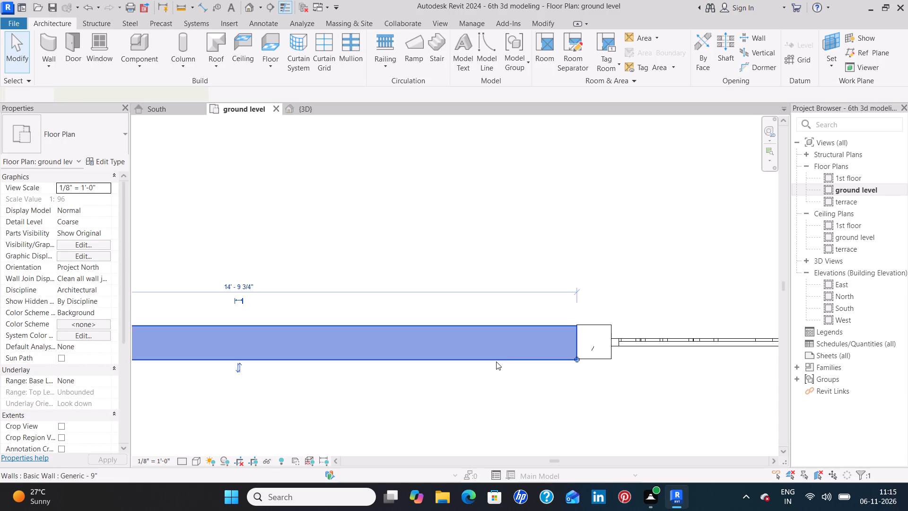
scroll(559, 338, up, 9)
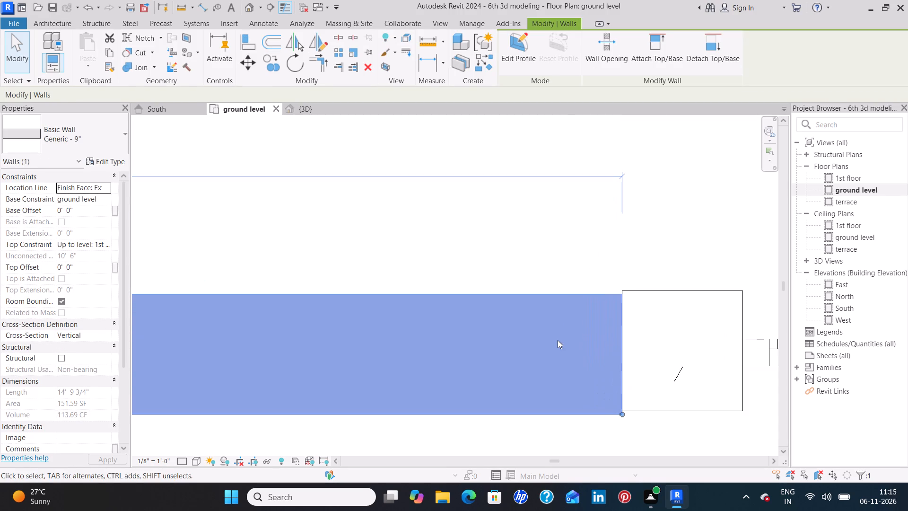
key(Up)
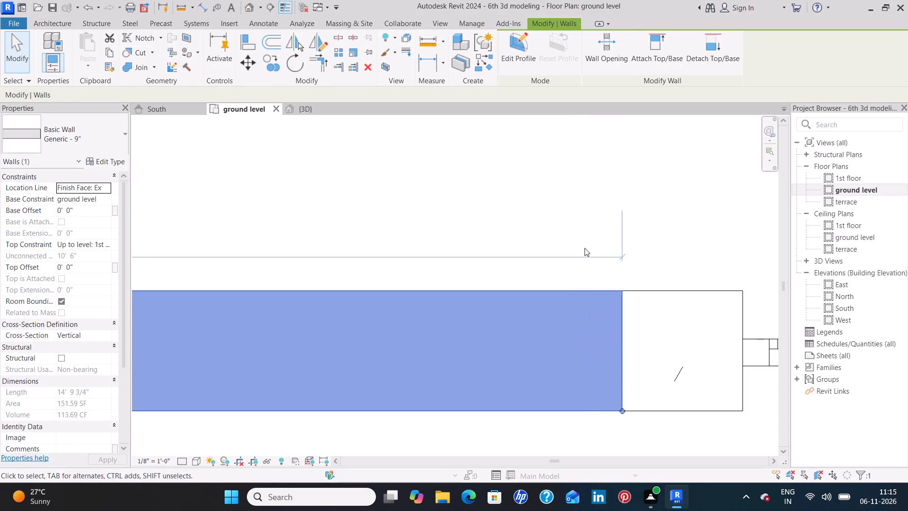
click(579, 236)
Examine the whole ground level plan, from the front wall, columns and gate back to the rear rooms.
scroll(579, 236, down, 15)
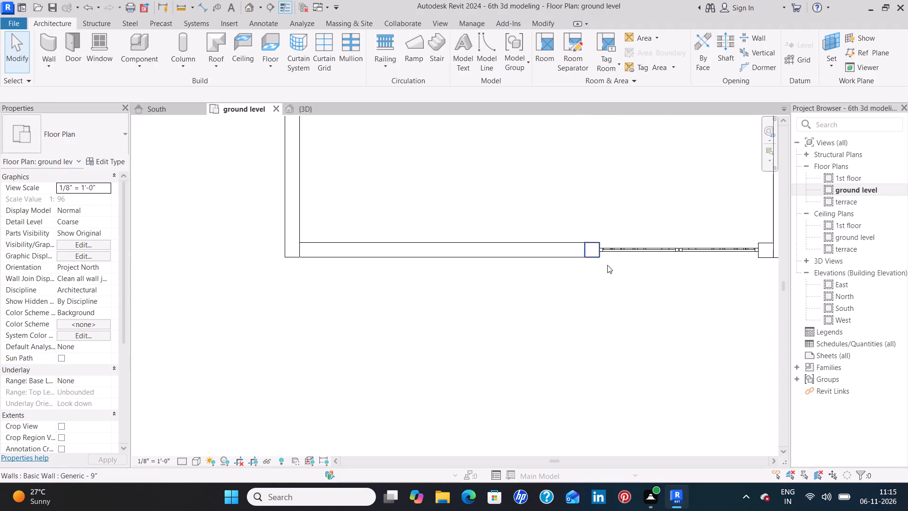
scroll(655, 286, down, 3)
middle_drag(646, 297, 551, 382)
scroll(540, 302, down, 2)
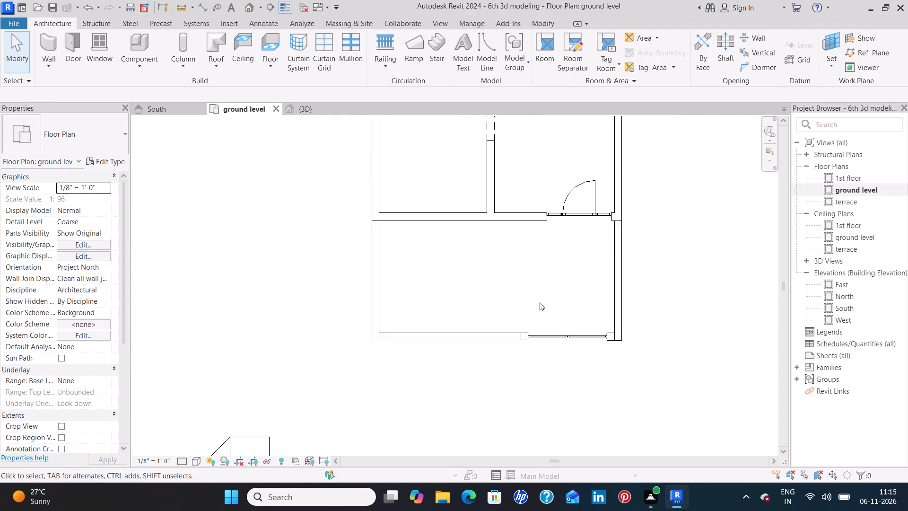
scroll(540, 302, down, 1)
middle_drag(532, 326, 512, 412)
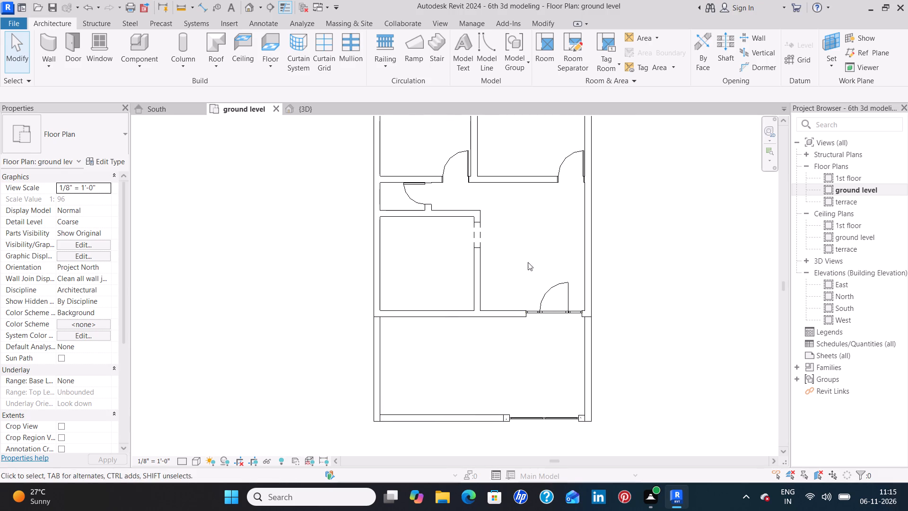
middle_drag(528, 248, 528, 313)
scroll(530, 312, down, 3)
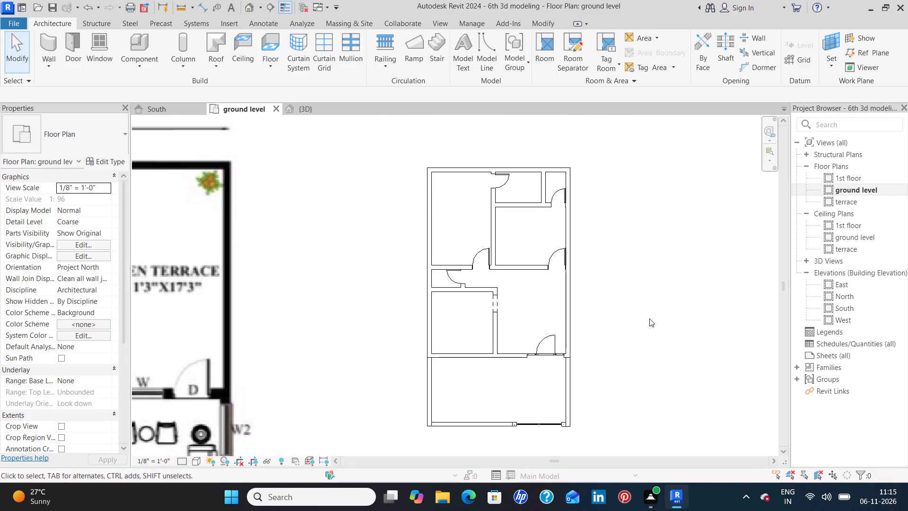
middle_drag(649, 318, 651, 281)
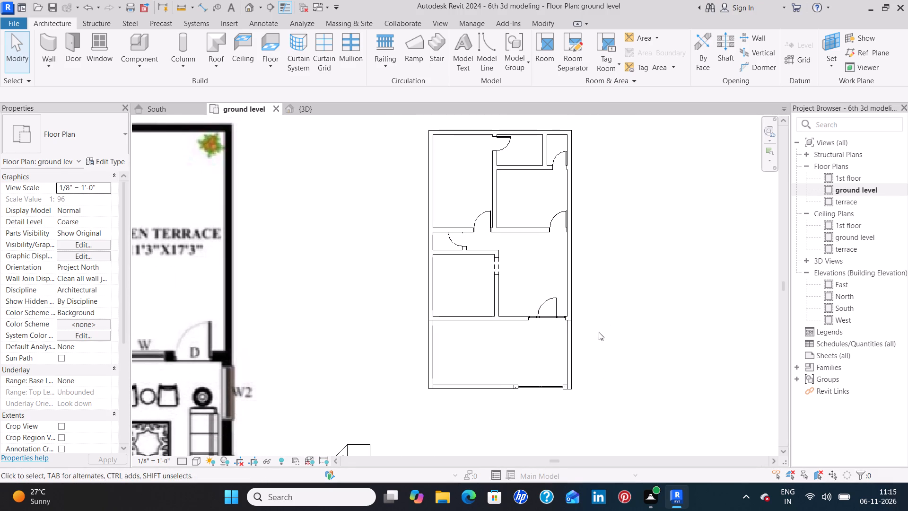
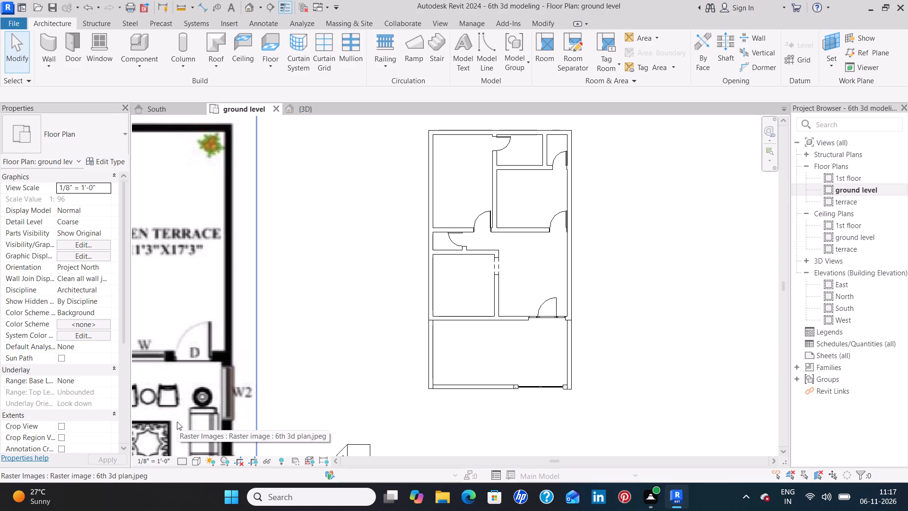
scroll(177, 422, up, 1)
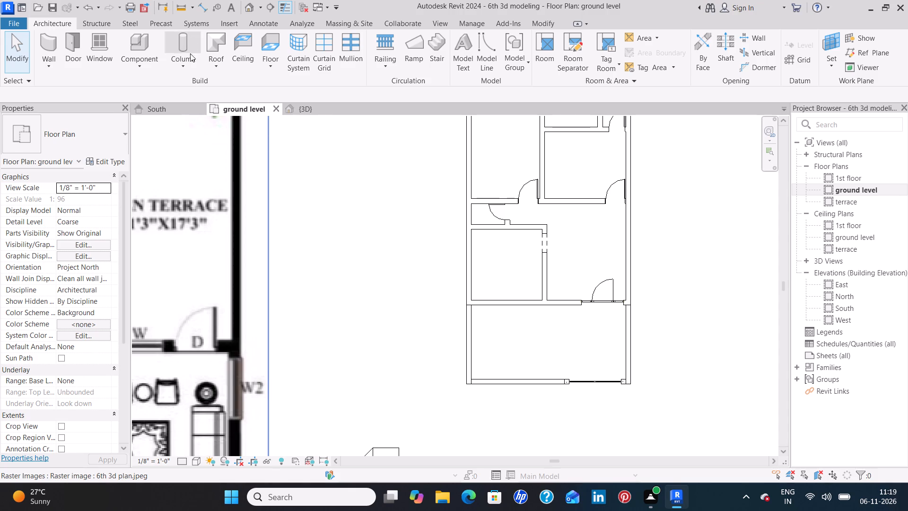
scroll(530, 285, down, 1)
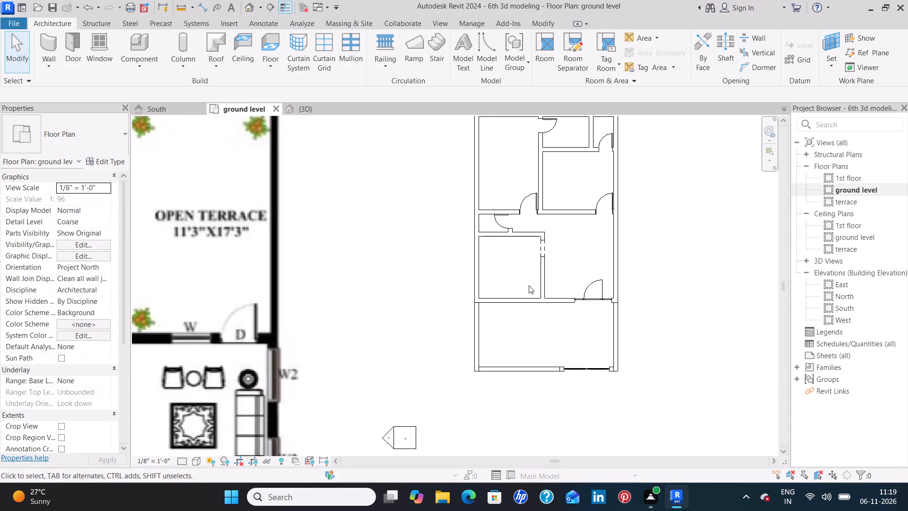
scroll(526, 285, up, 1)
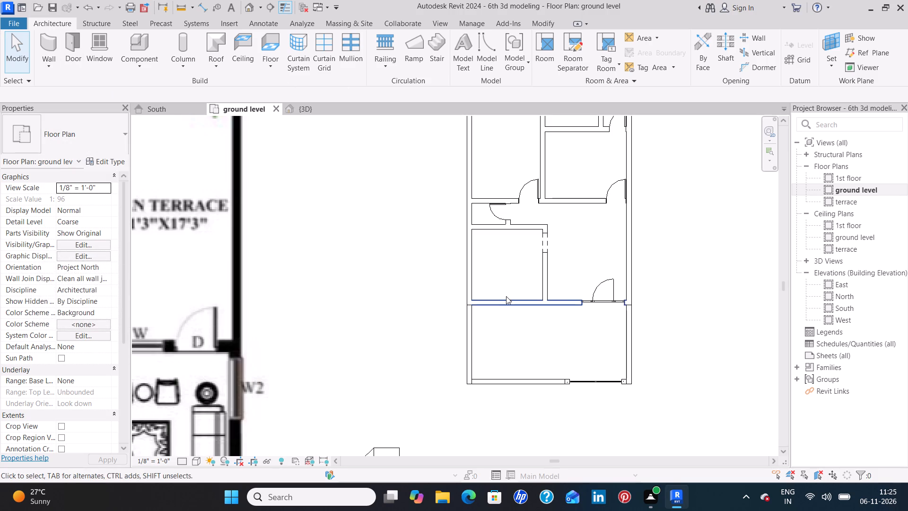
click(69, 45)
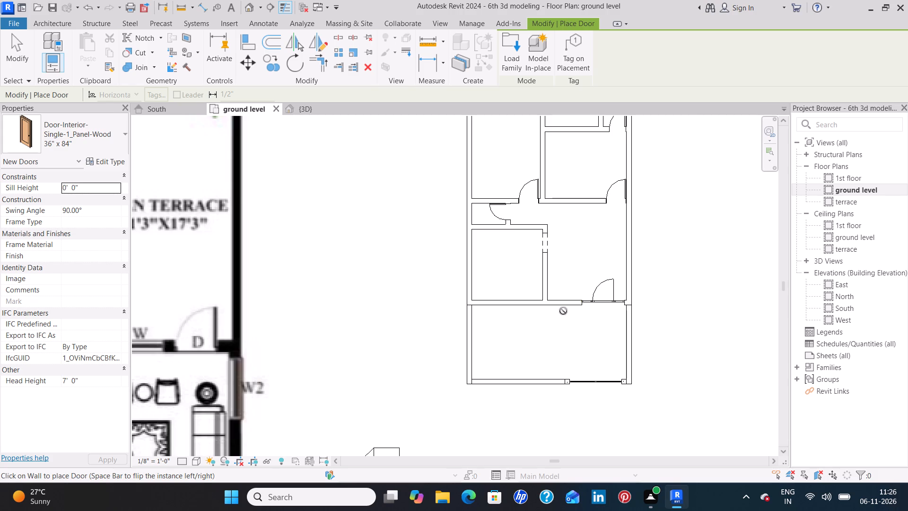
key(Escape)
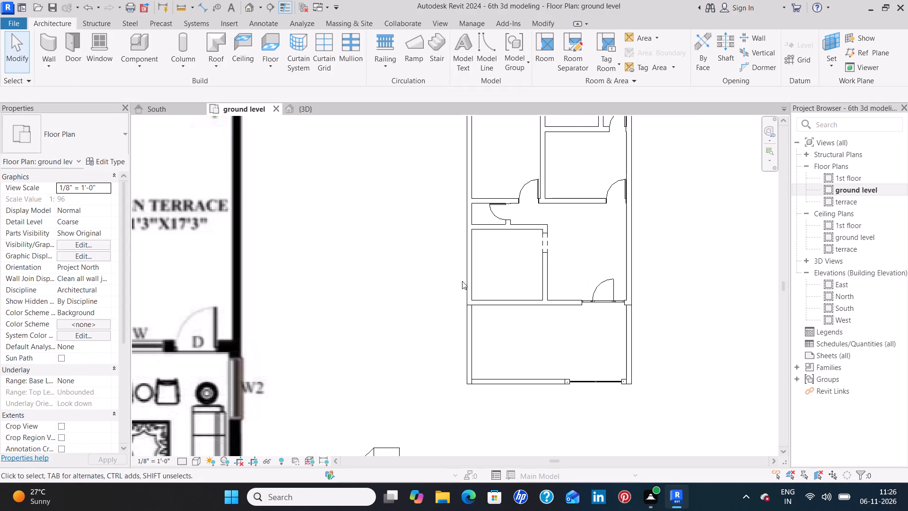
Place a 24" x 24" Window-Louvers with a 6' 0" sill in the wider small rear room's north wall, 2'-0" from its east partition.
click(93, 36)
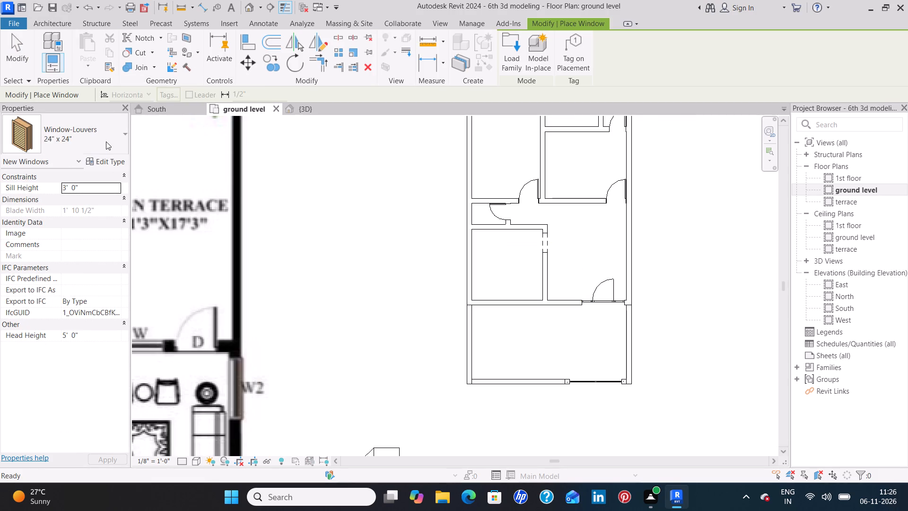
click(92, 188)
key(BackSpace)
text(6')
key(Return)
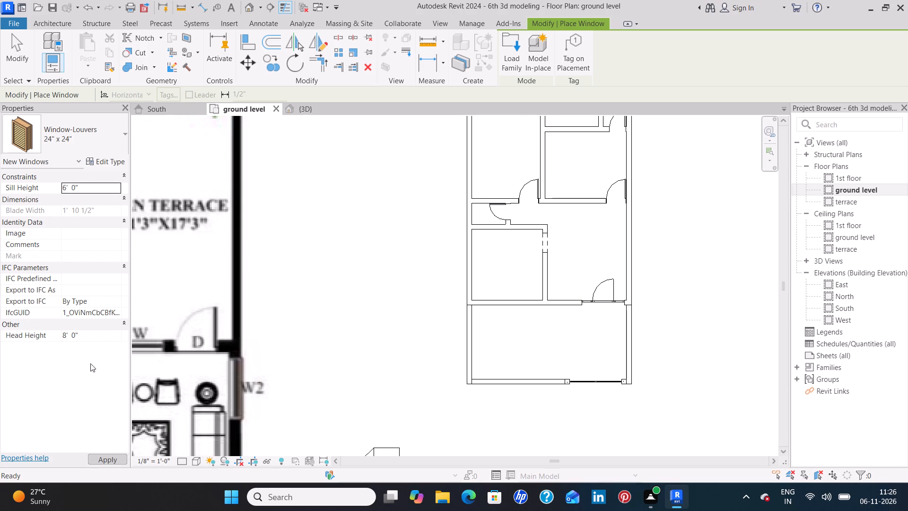
click(120, 458)
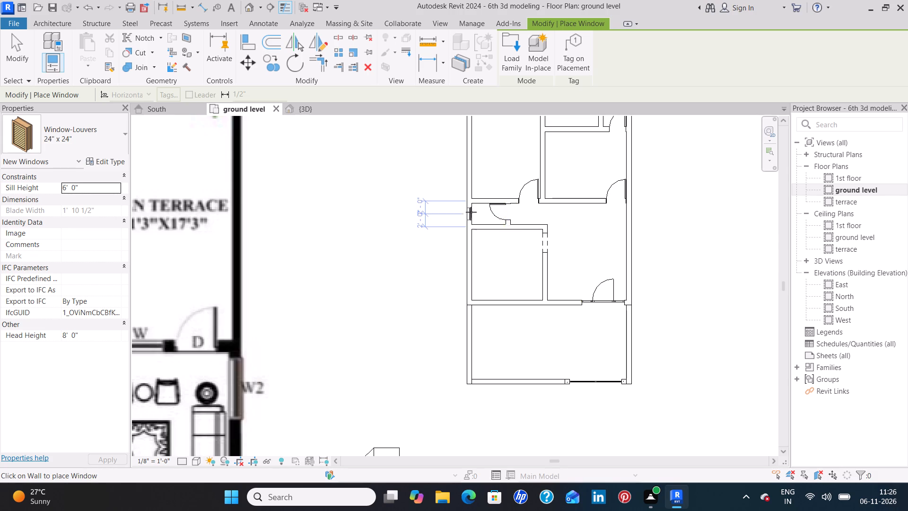
scroll(471, 212, up, 8)
scroll(471, 211, down, 6)
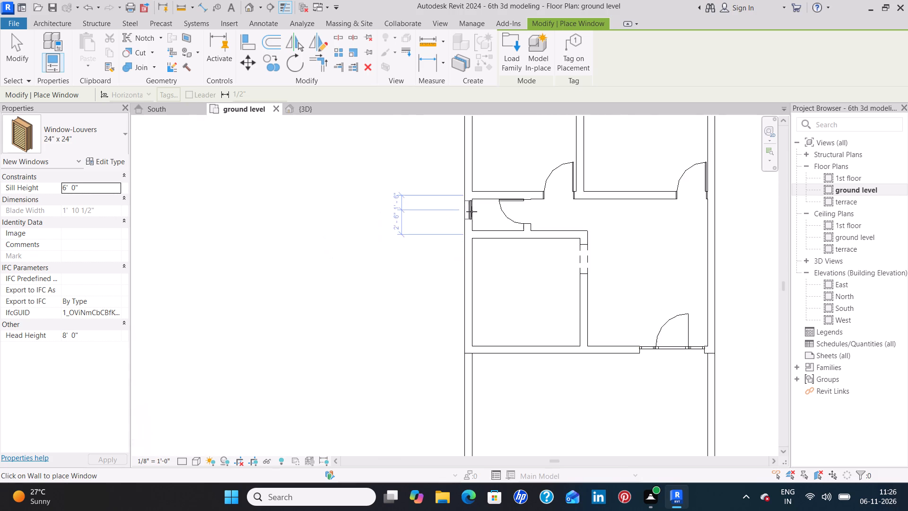
scroll(471, 211, down, 5)
middle_drag(501, 176, 417, 304)
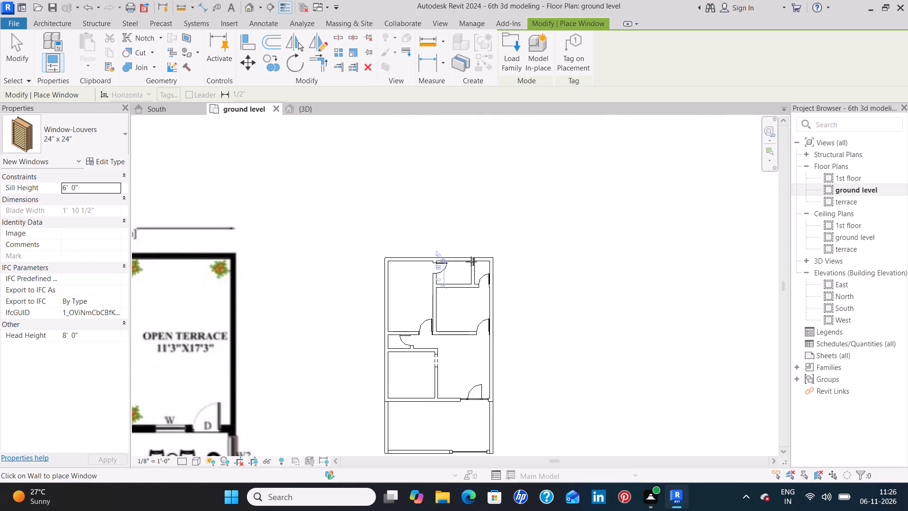
scroll(470, 262, up, 9)
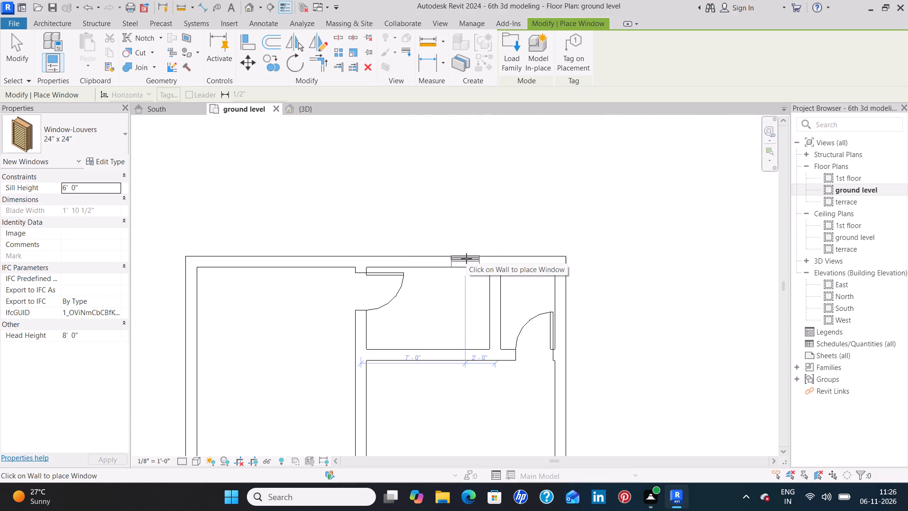
click(466, 258)
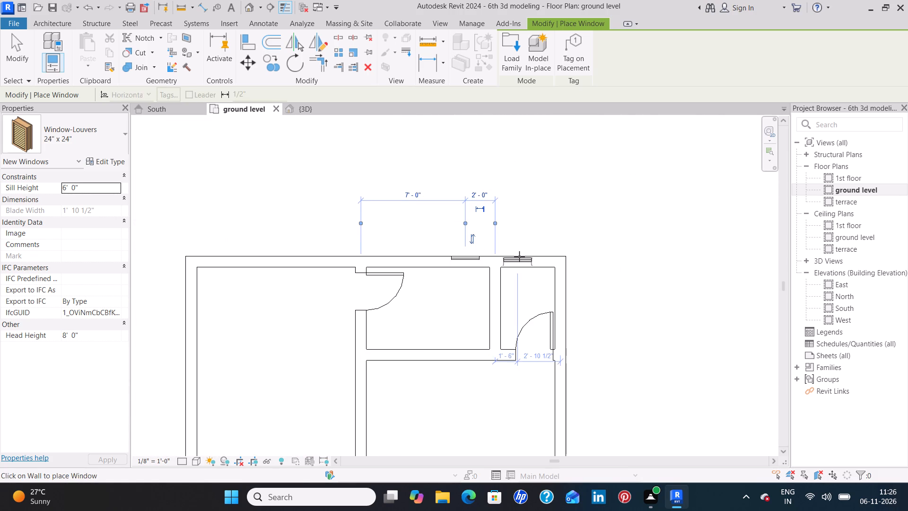
Place another 24" x 24" louver window in the narrow northeast room's north wall, 1'-6" from its west partition.
click(519, 256)
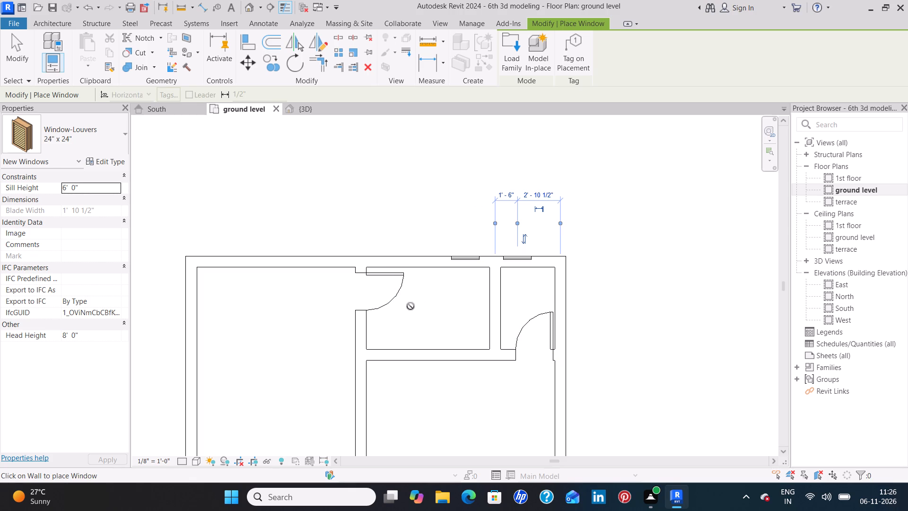
key(Escape)
key(Escape)
Load the Window-Casement-Multi-Sash-Horizontal family from the US library's Windows folder.
scroll(296, 308, down, 4)
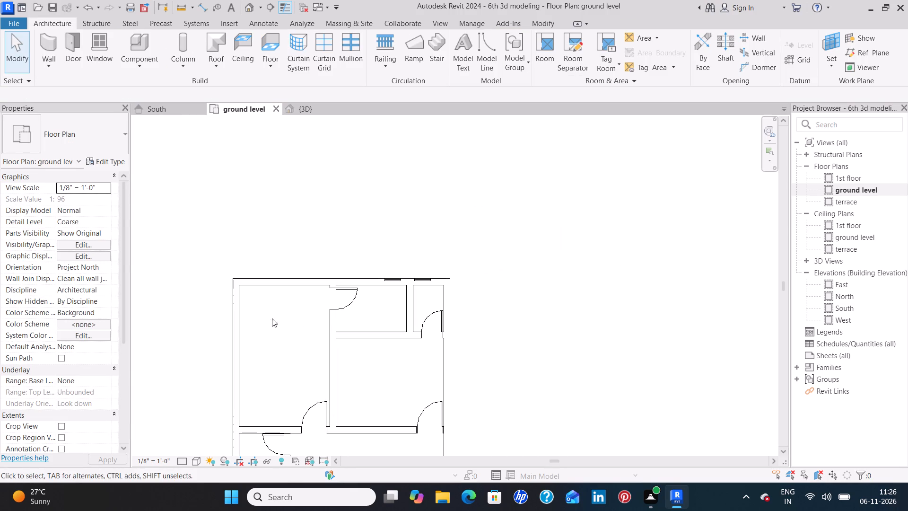
middle_drag(232, 342, 274, 237)
click(106, 47)
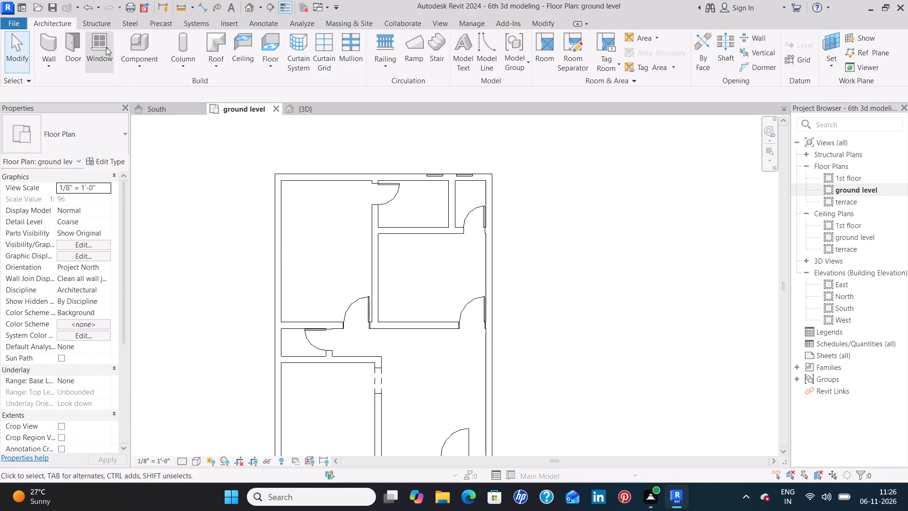
click(509, 65)
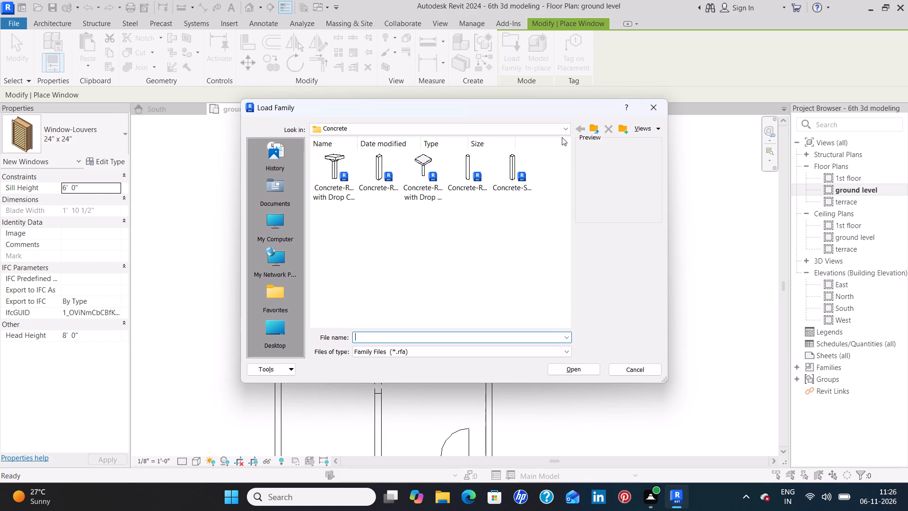
click(594, 128)
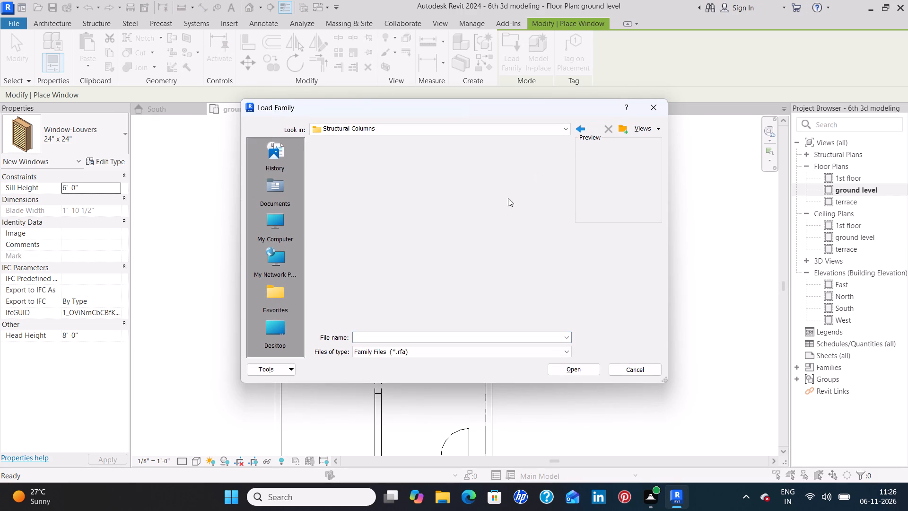
click(596, 130)
scroll(493, 208, down, 6)
double_click(468, 217)
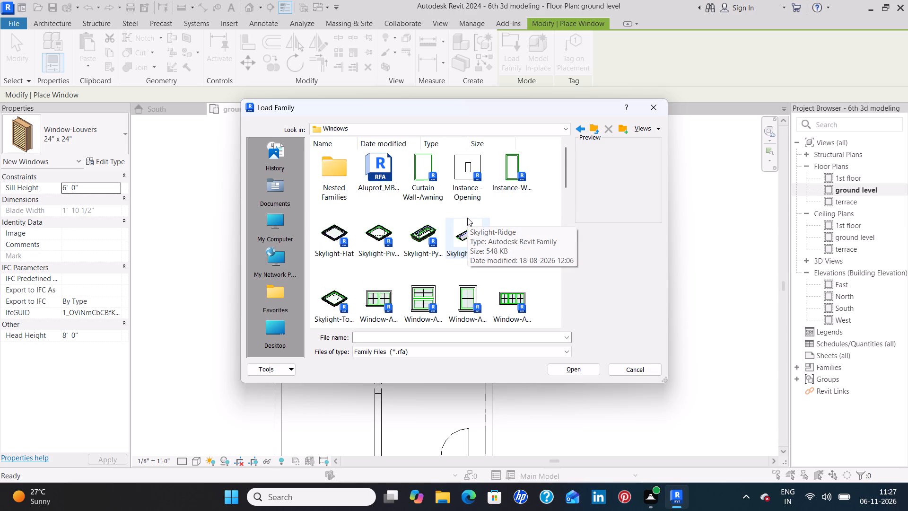
scroll(459, 232, down, 2)
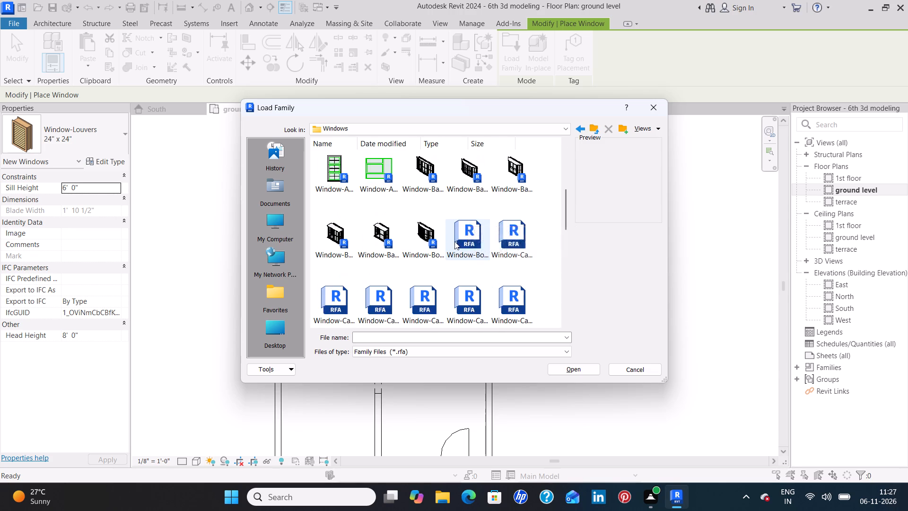
scroll(434, 253, down, 1)
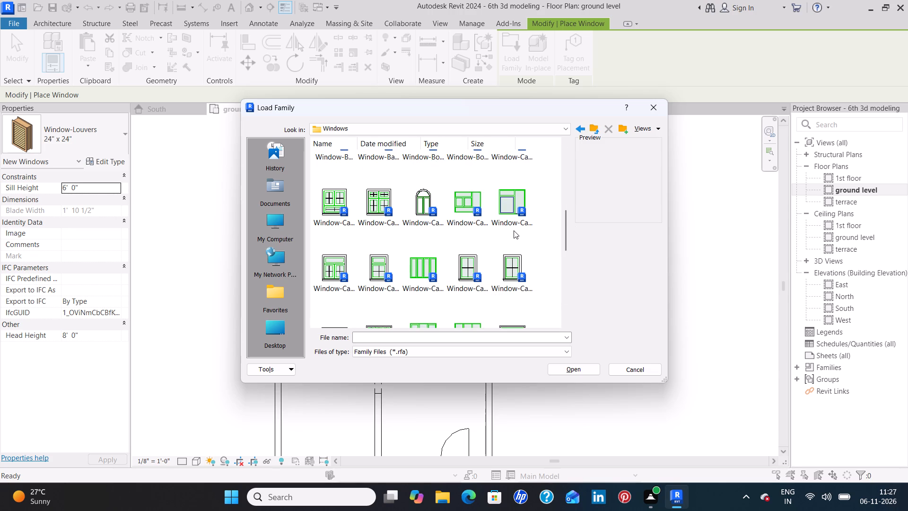
click(426, 268)
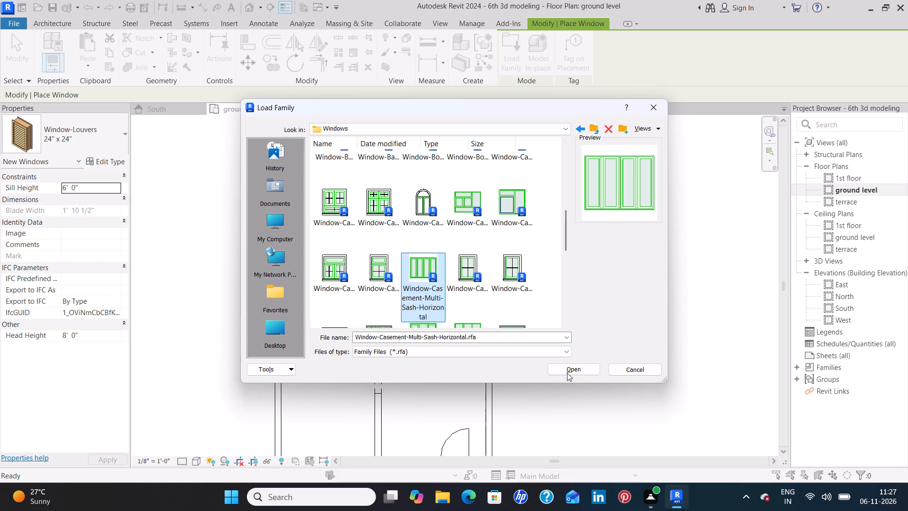
click(573, 370)
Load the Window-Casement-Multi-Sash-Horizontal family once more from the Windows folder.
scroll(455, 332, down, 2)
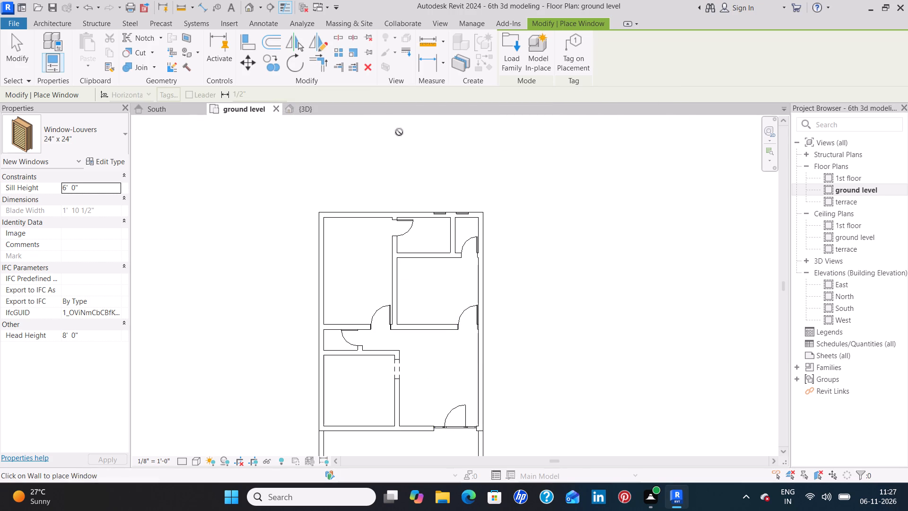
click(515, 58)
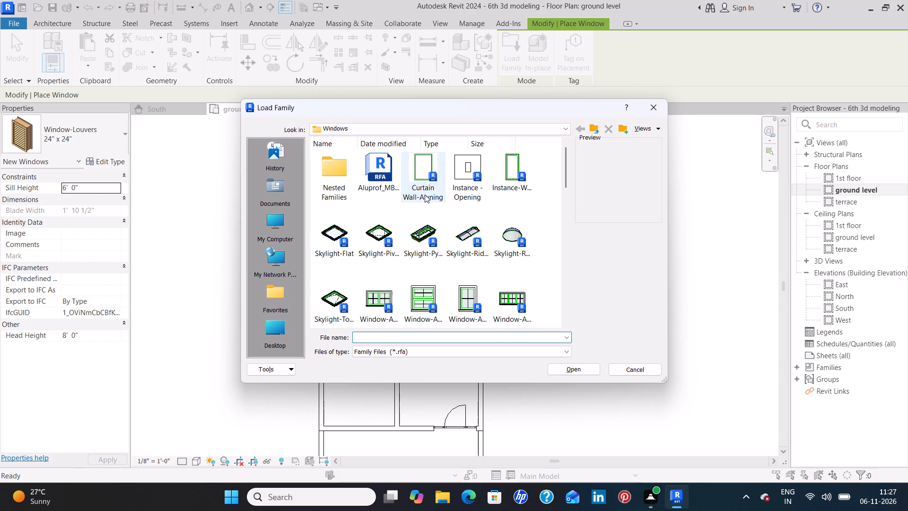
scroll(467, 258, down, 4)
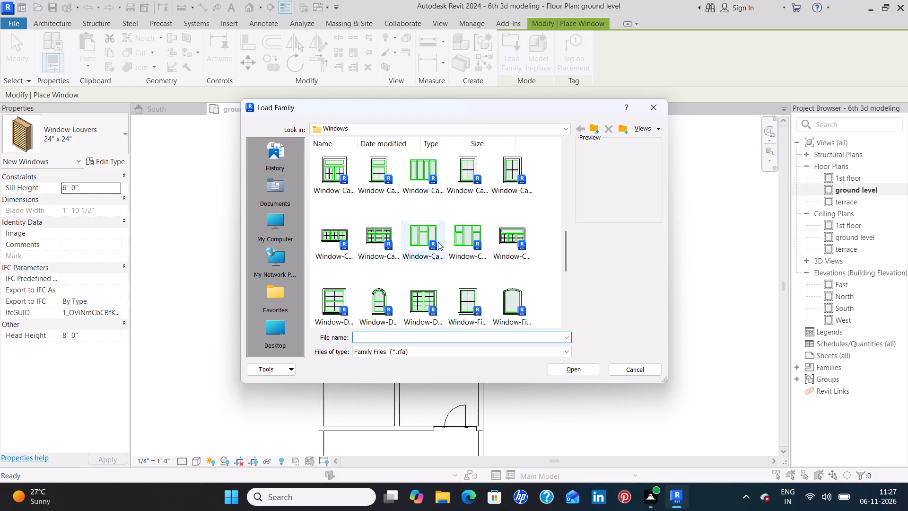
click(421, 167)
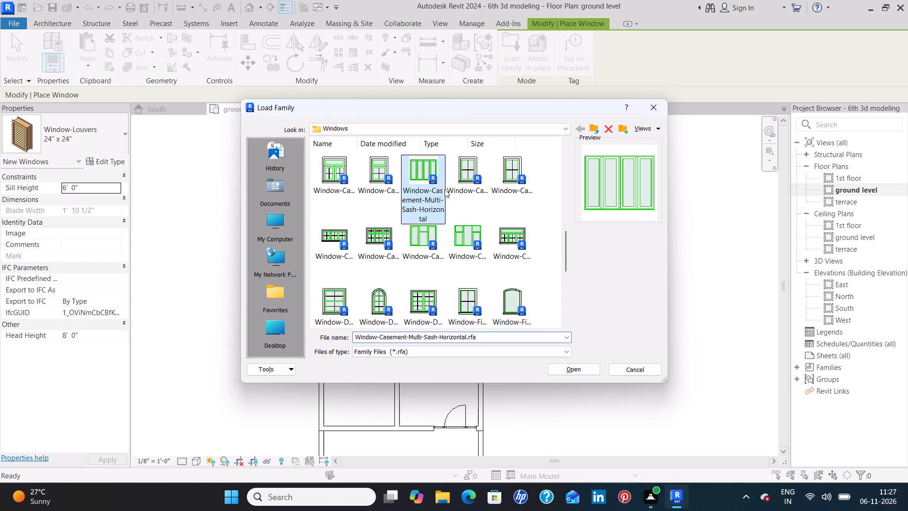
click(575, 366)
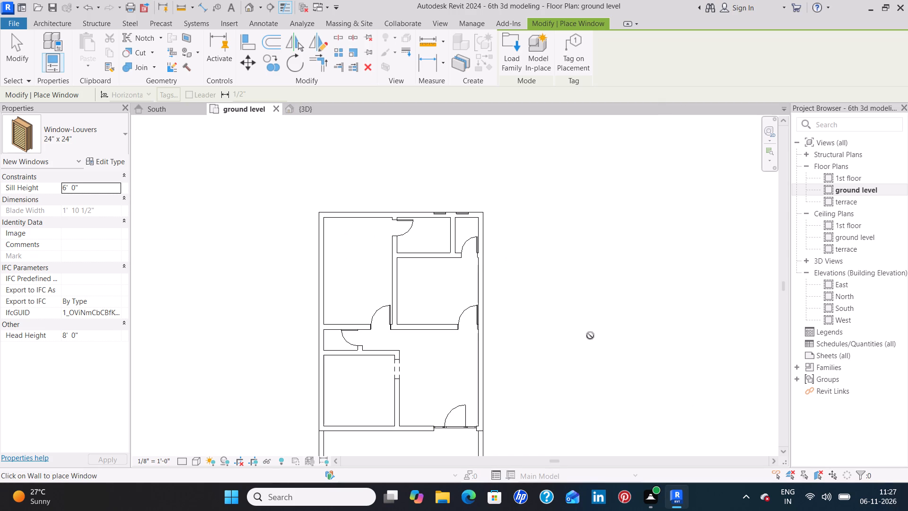
Choose the 61" x 48" type of Window-Casement-Multi-Sash-Horizontal for placing a new window.
click(104, 147)
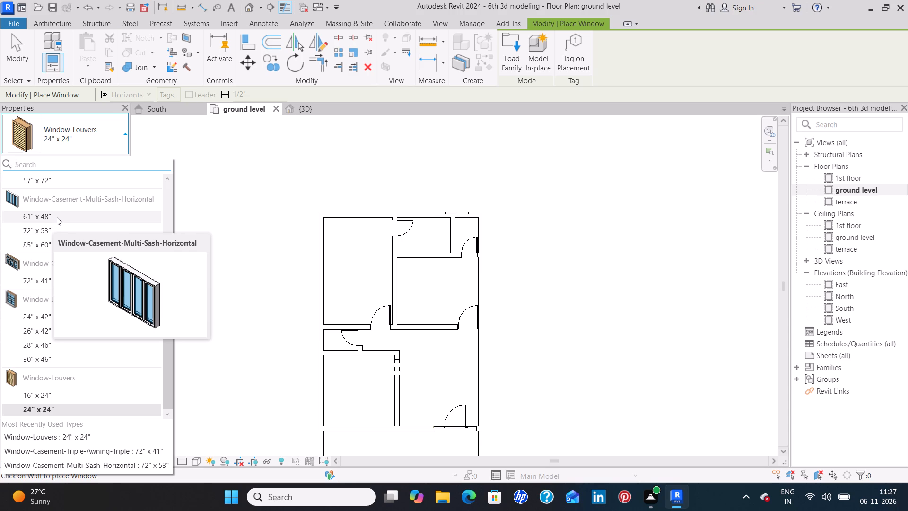
click(58, 216)
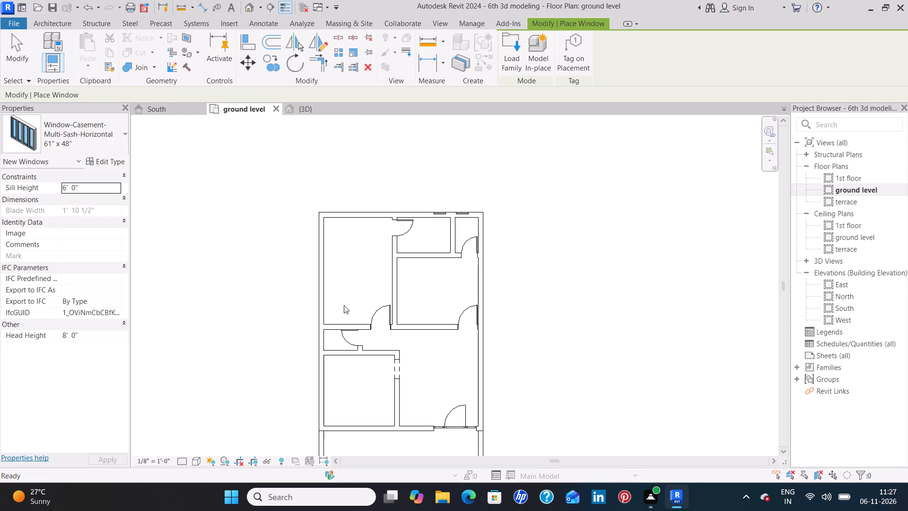
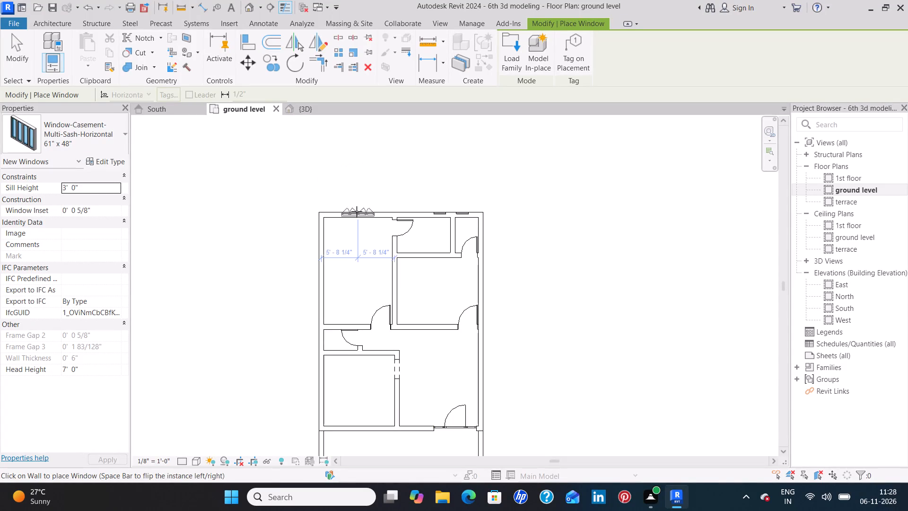
Place a 61" x 48" multi-sash casement window in the northwest room's west wall, 6'-0" from its south partition.
scroll(362, 211, up, 4)
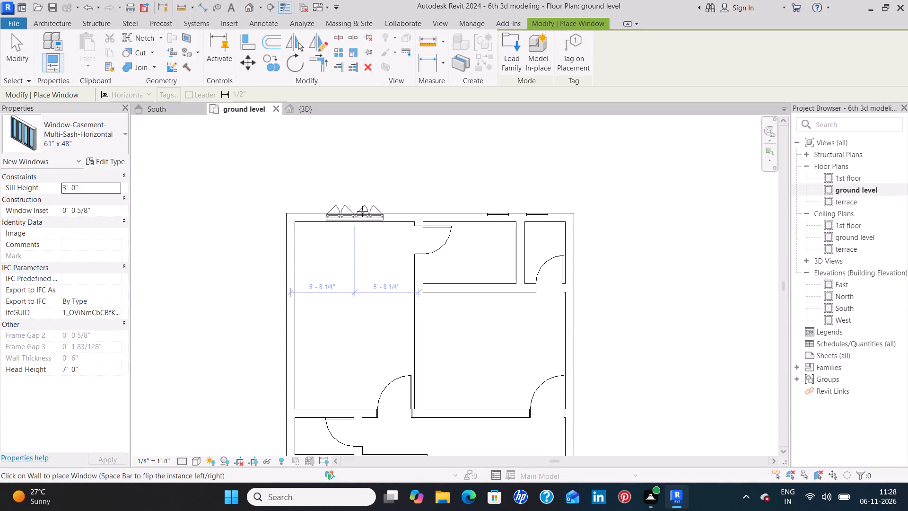
scroll(362, 211, up, 3)
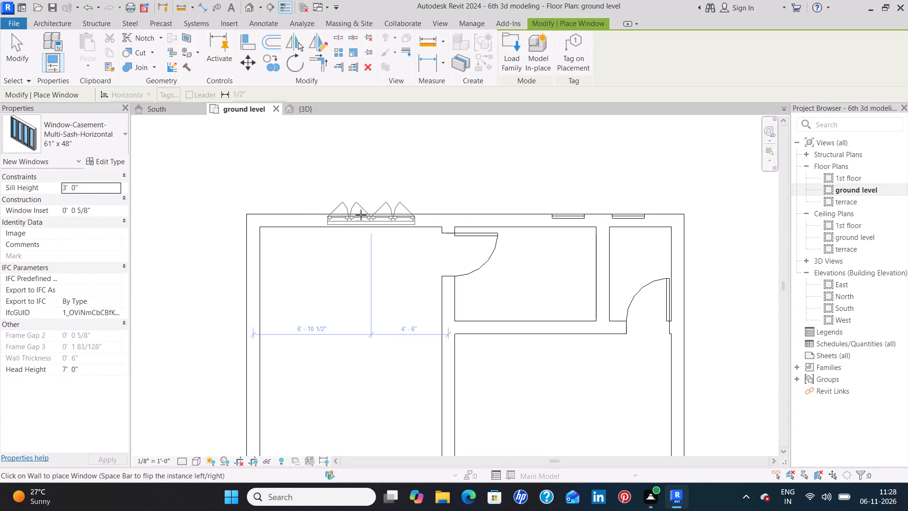
scroll(314, 286, down, 5)
middle_drag(323, 327, 327, 302)
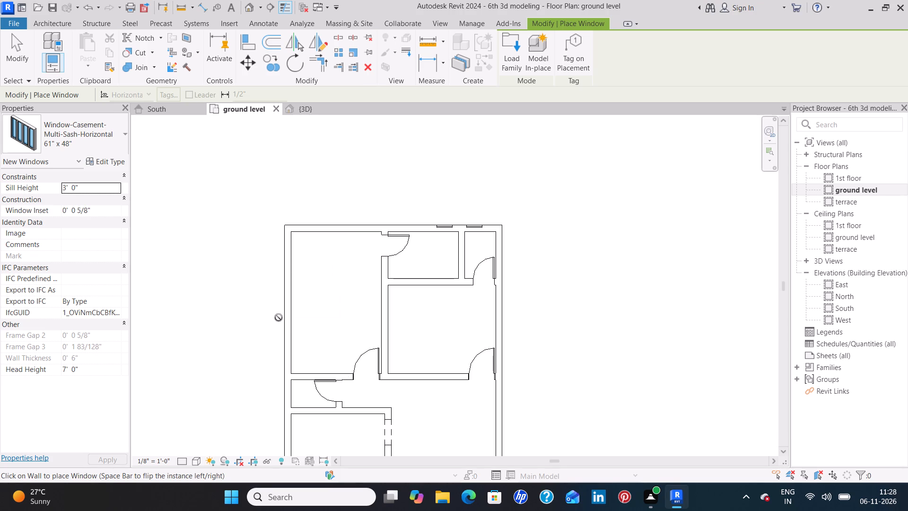
click(282, 324)
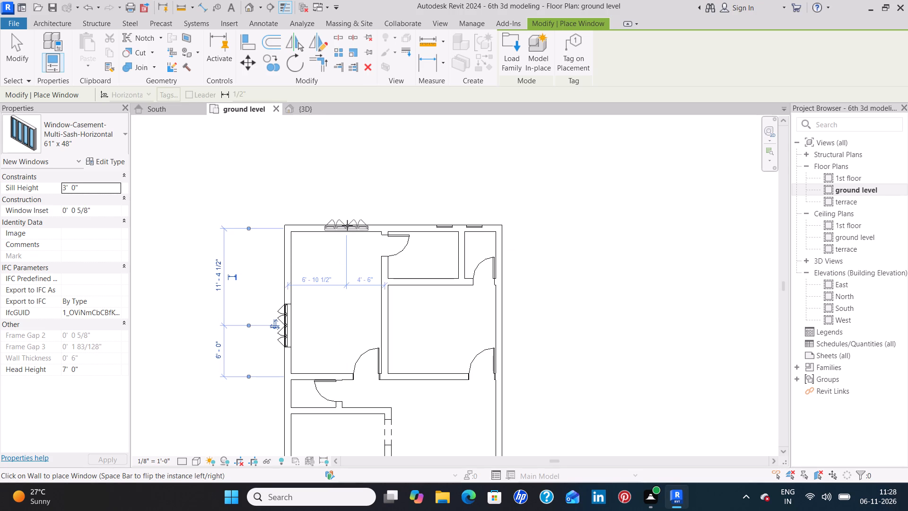
Place two more 61" x 48" windows in the east wall, 4'-0" south of the middle room's north partition and 4'-6" south of its south partition.
click(500, 317)
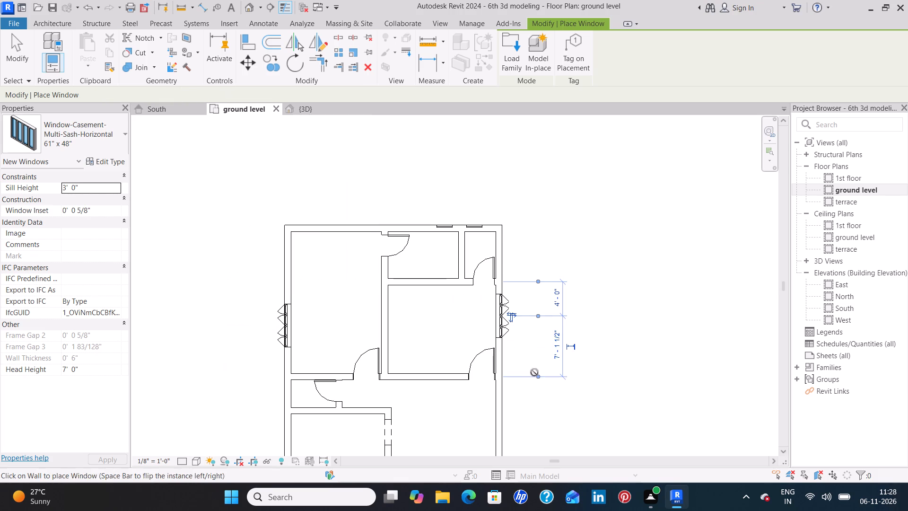
middle_drag(541, 372, 517, 248)
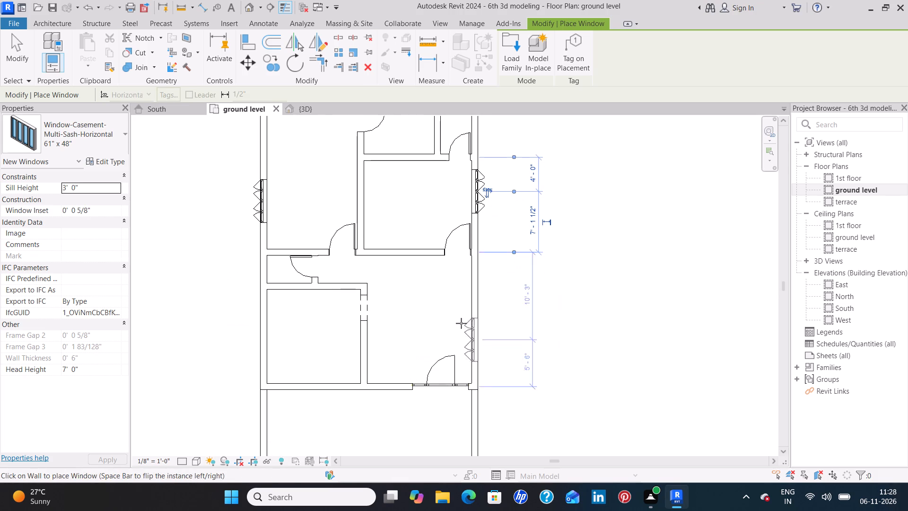
click(476, 291)
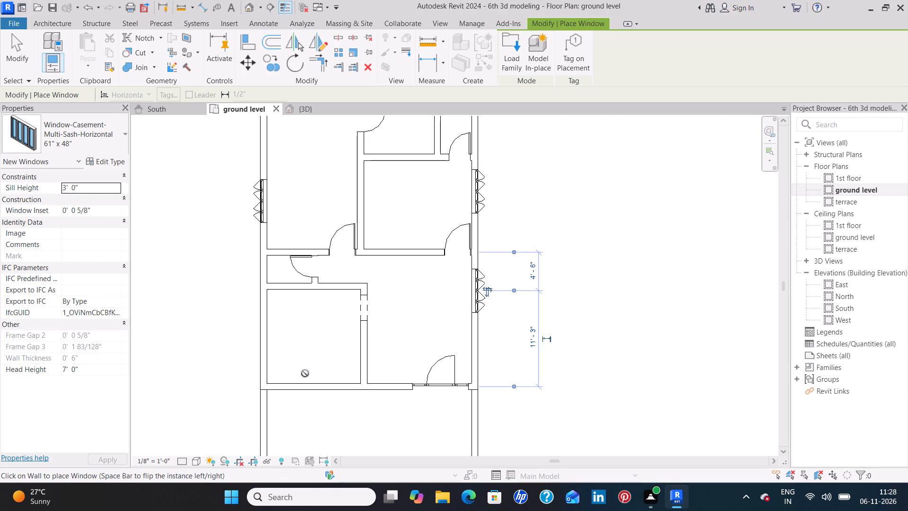
Load the Window-Casement-Triple-Side-Transom family from the Windows folder.
click(107, 130)
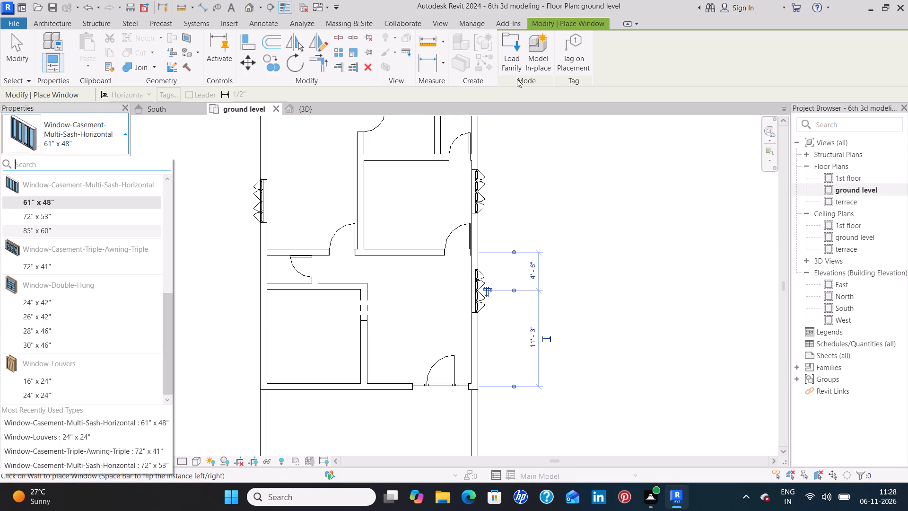
click(508, 59)
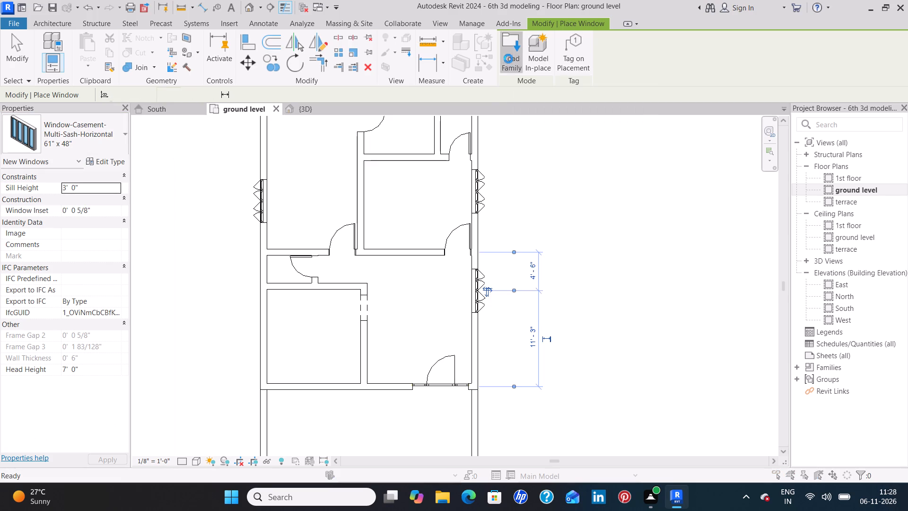
scroll(415, 262, down, 2)
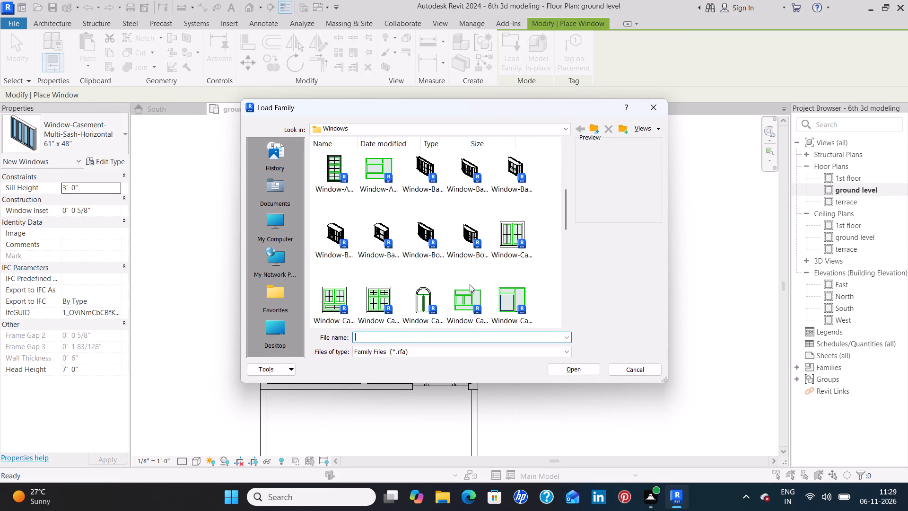
scroll(453, 291, down, 1)
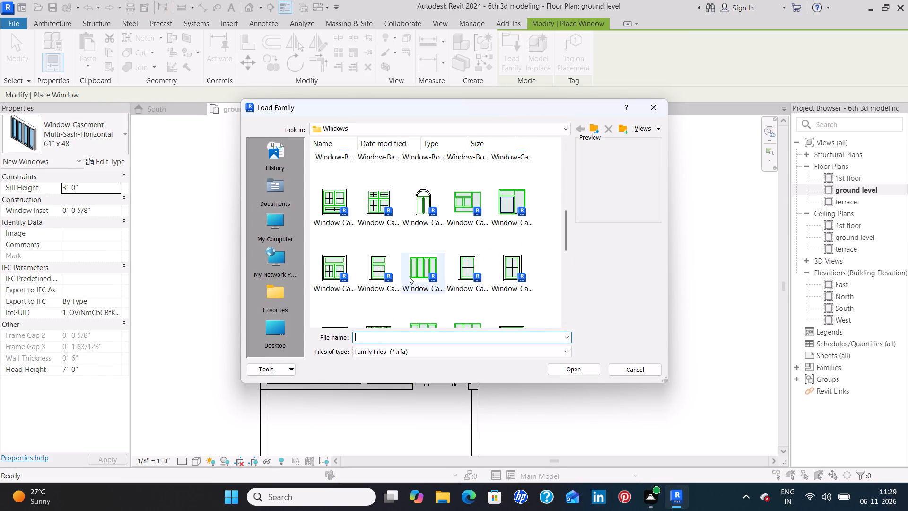
scroll(407, 276, down, 1)
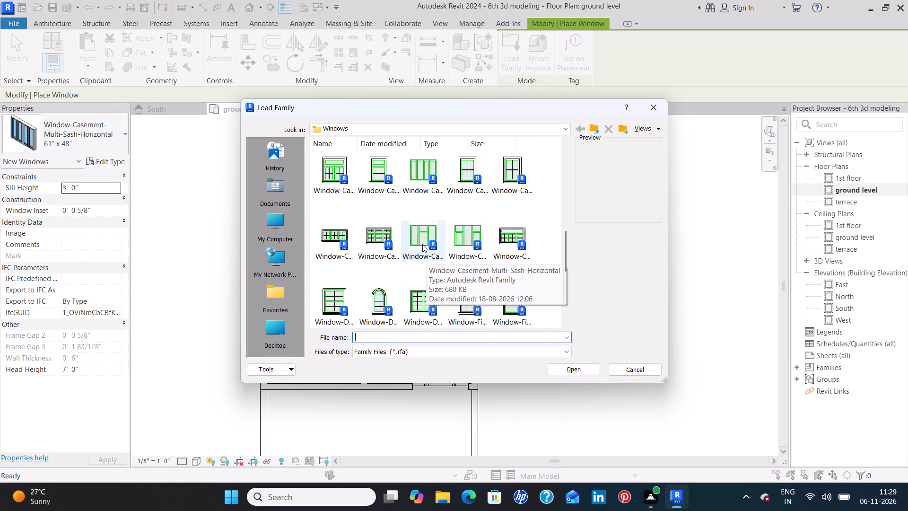
click(466, 240)
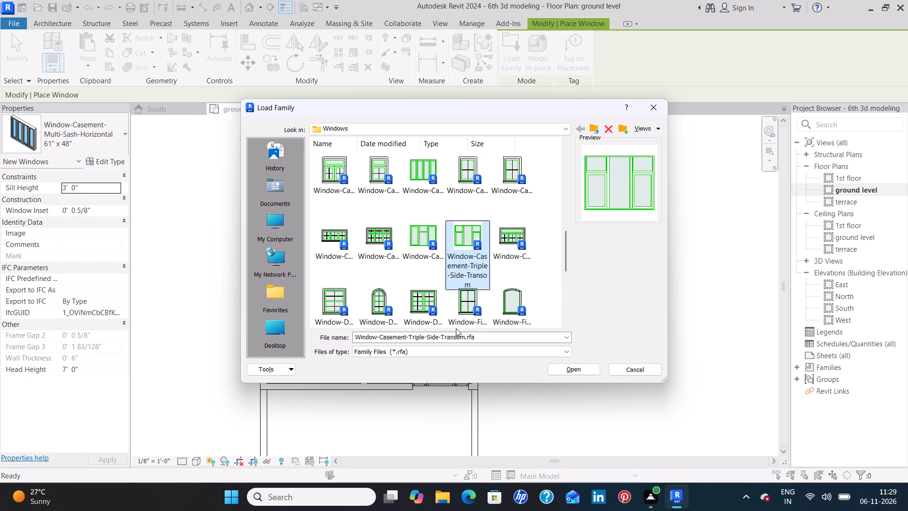
click(563, 364)
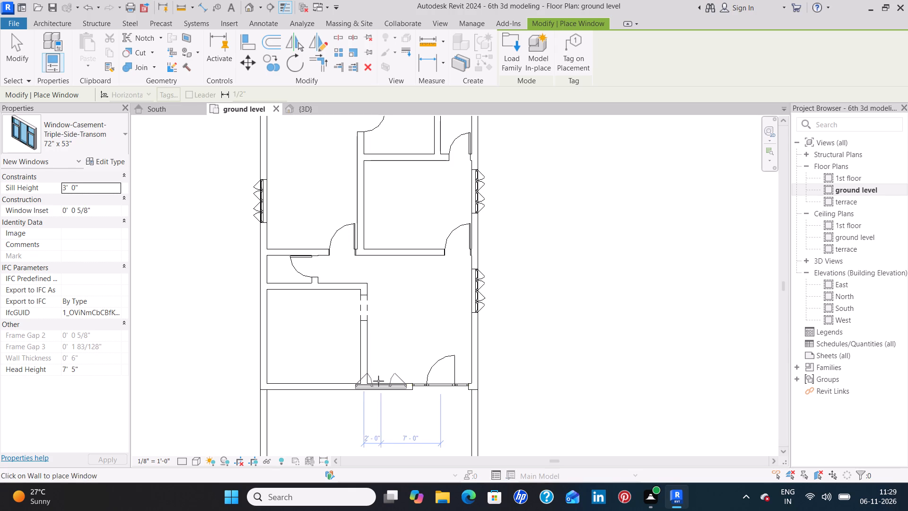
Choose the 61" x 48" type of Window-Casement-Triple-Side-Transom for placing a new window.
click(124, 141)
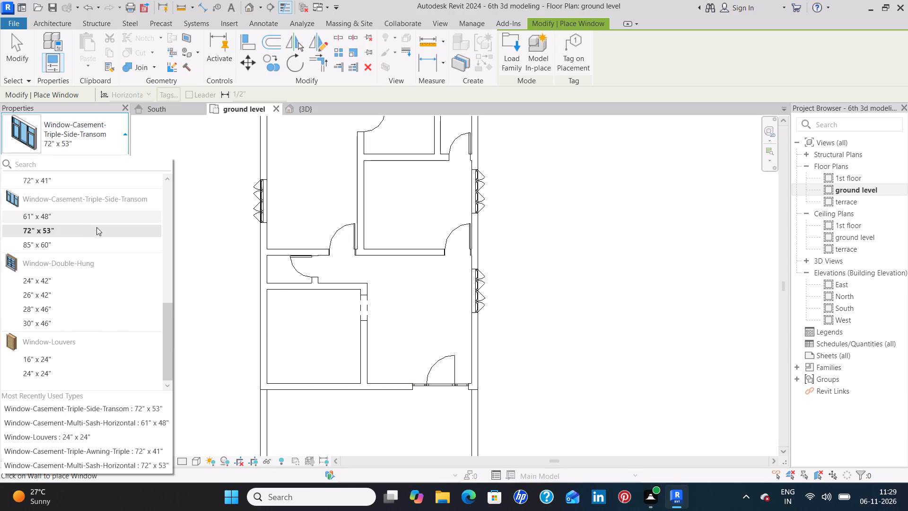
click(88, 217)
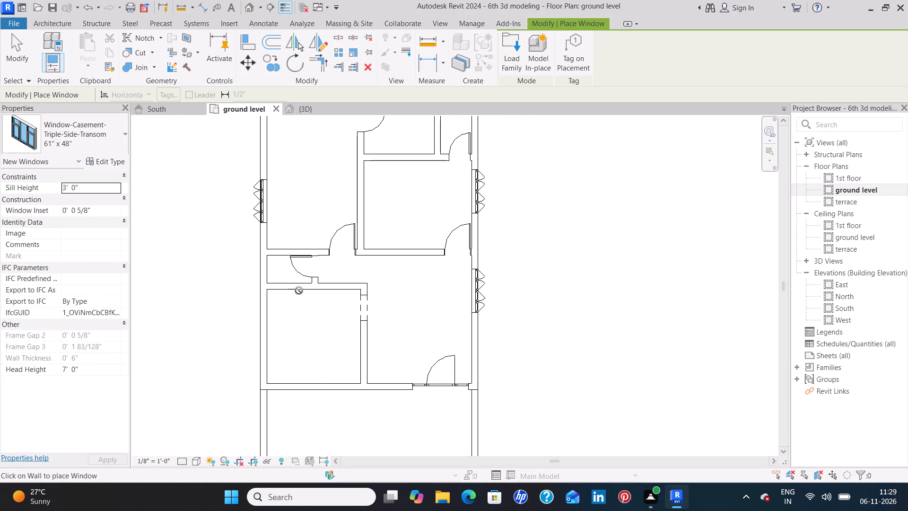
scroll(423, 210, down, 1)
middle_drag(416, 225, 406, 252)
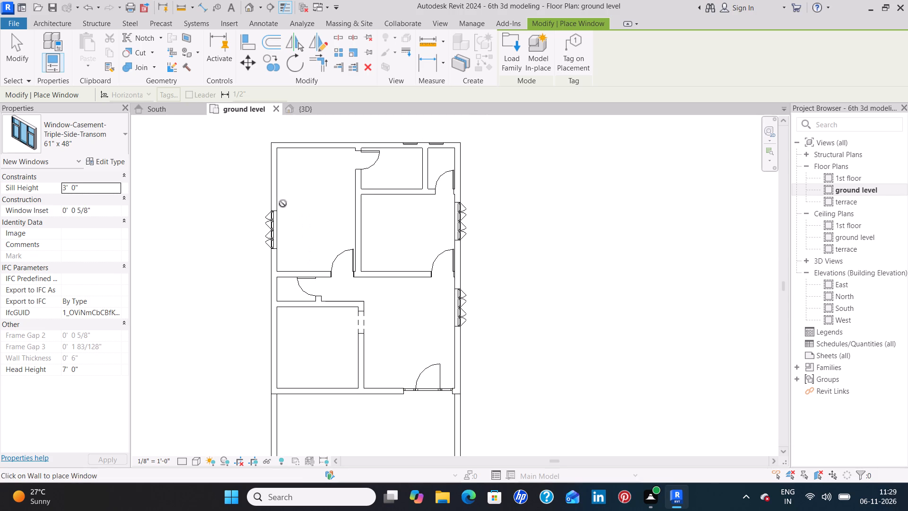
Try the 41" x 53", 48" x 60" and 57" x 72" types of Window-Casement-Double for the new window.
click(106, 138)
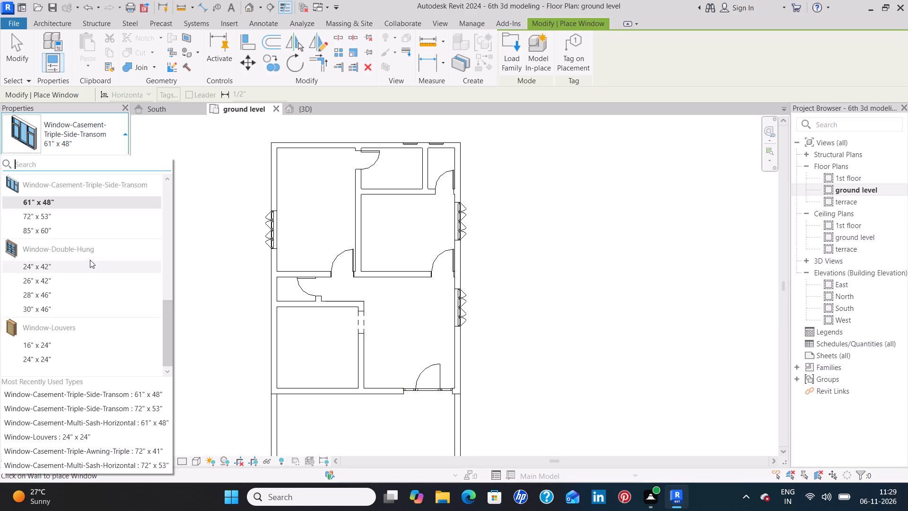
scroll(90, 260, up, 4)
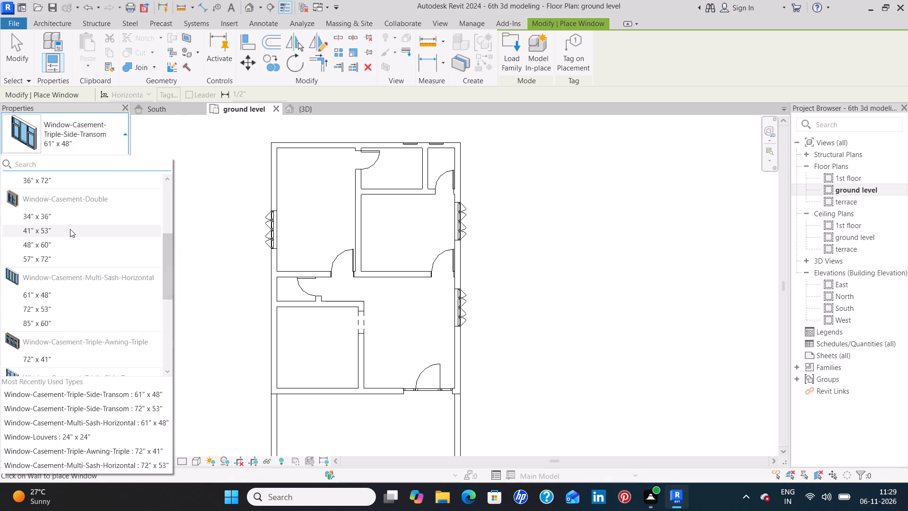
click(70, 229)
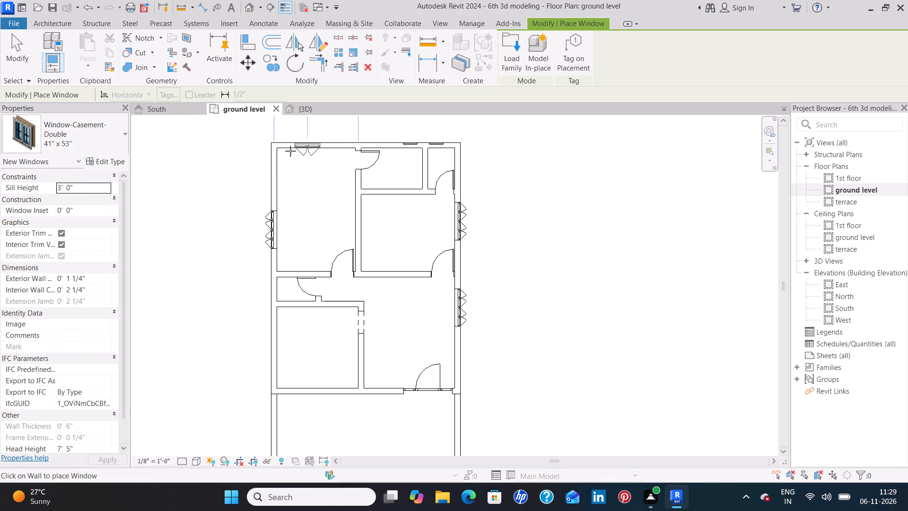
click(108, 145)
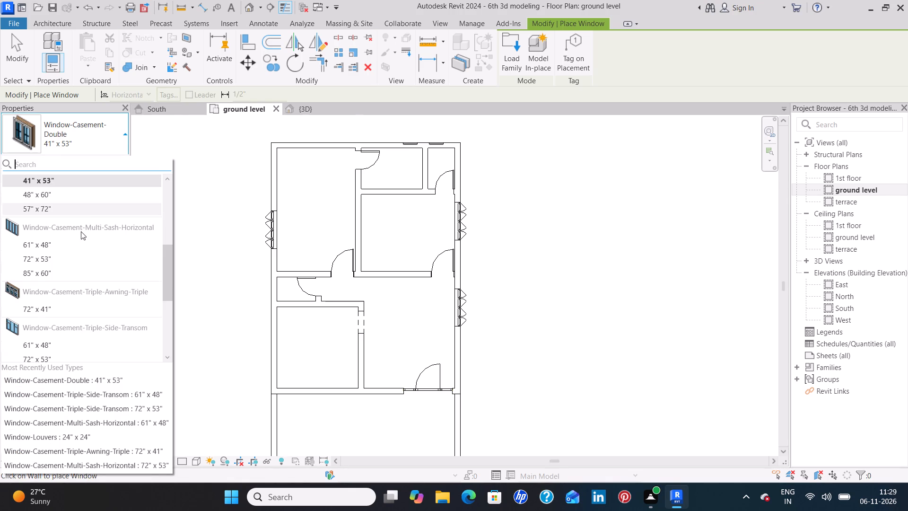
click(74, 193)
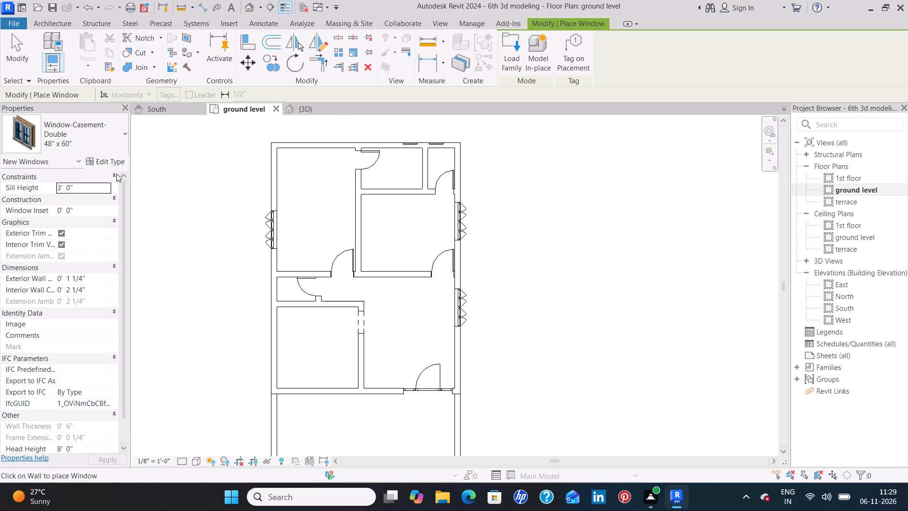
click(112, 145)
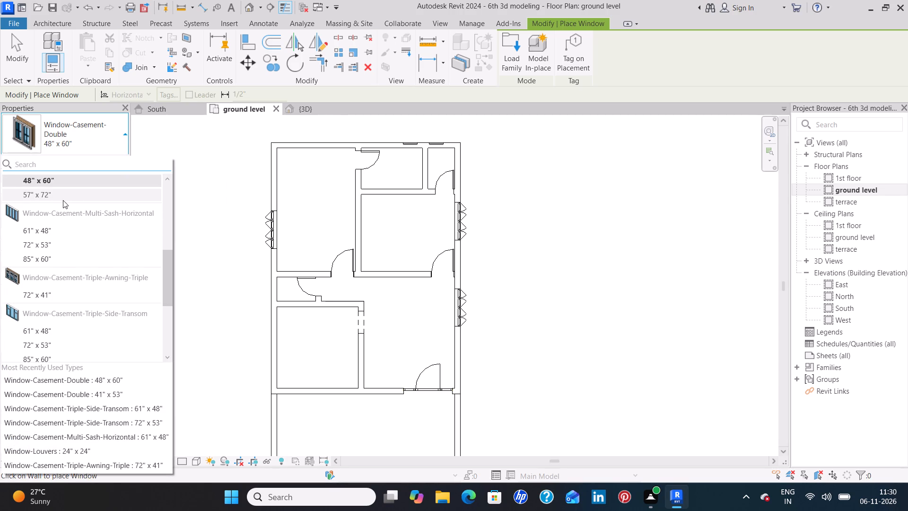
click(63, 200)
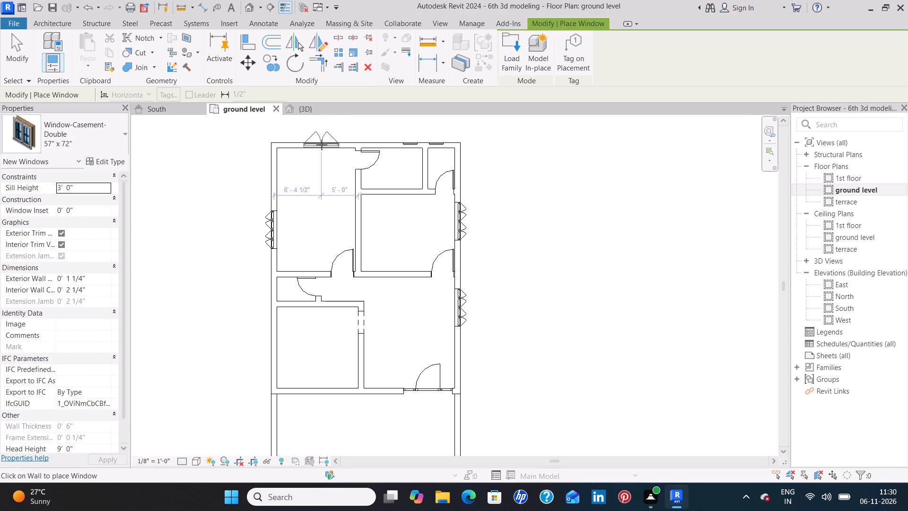
Place two 34" x 36" Window-Casement-Double windows in the west wall, one centred on the small room, one 2'-6" from the southwest room's south wall.
click(117, 145)
scroll(74, 203, up, 2)
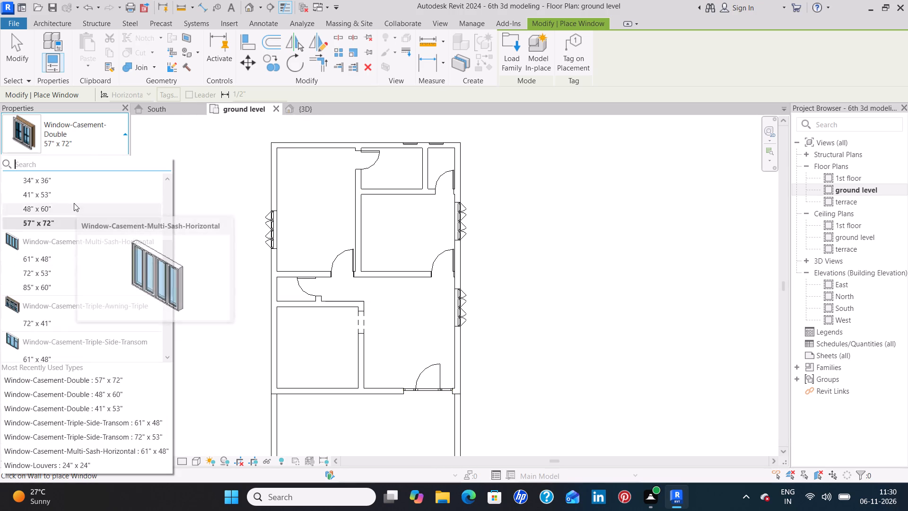
click(53, 227)
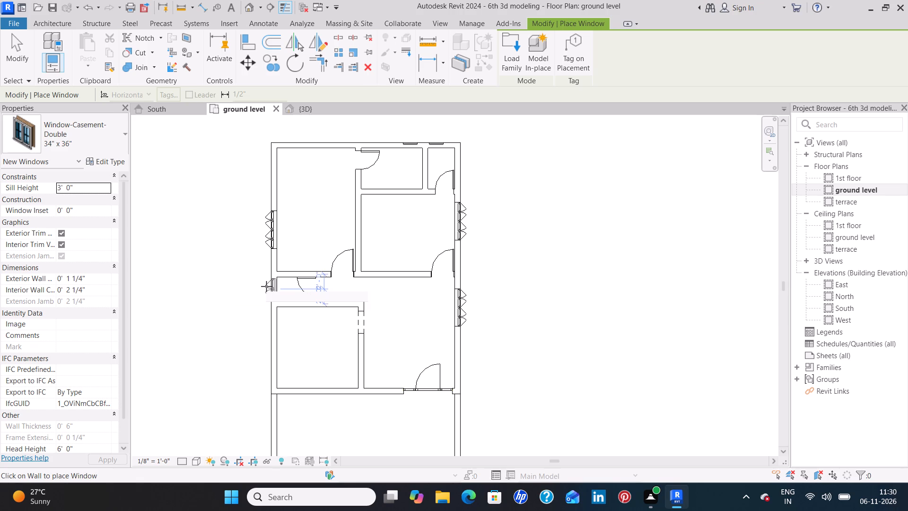
click(109, 149)
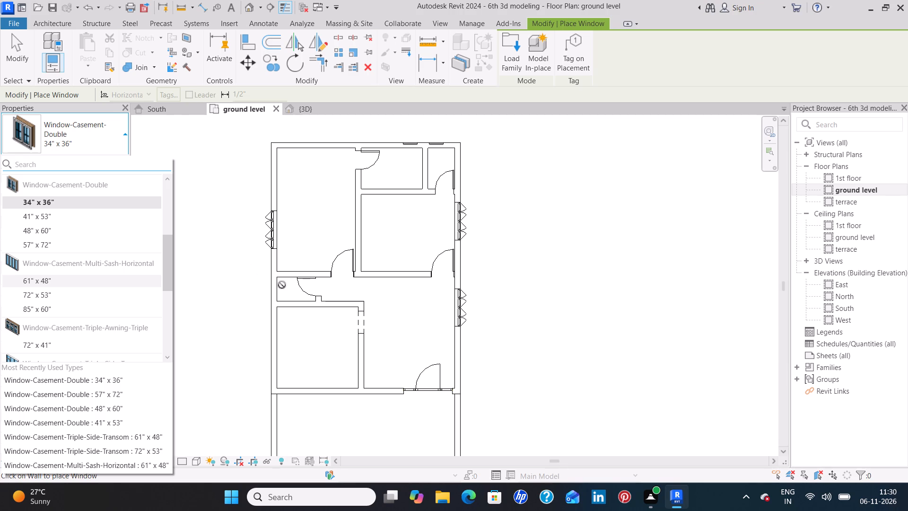
click(95, 135)
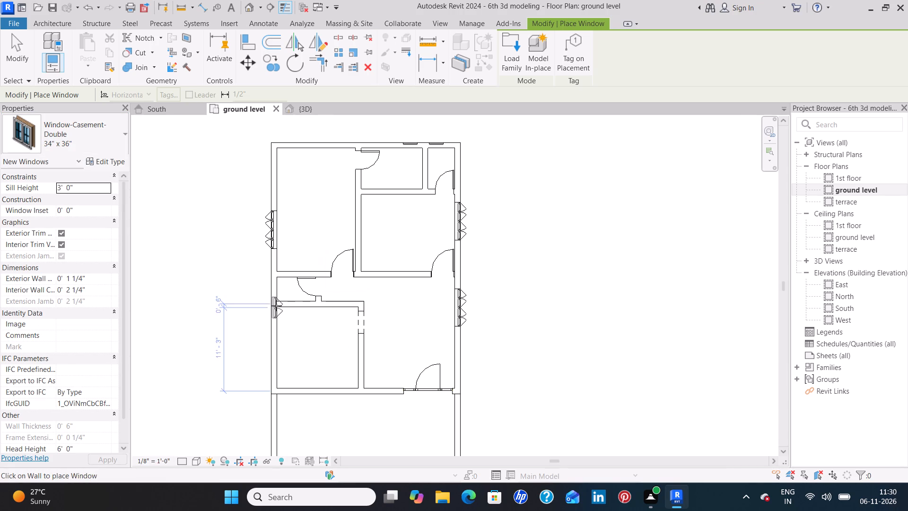
click(271, 288)
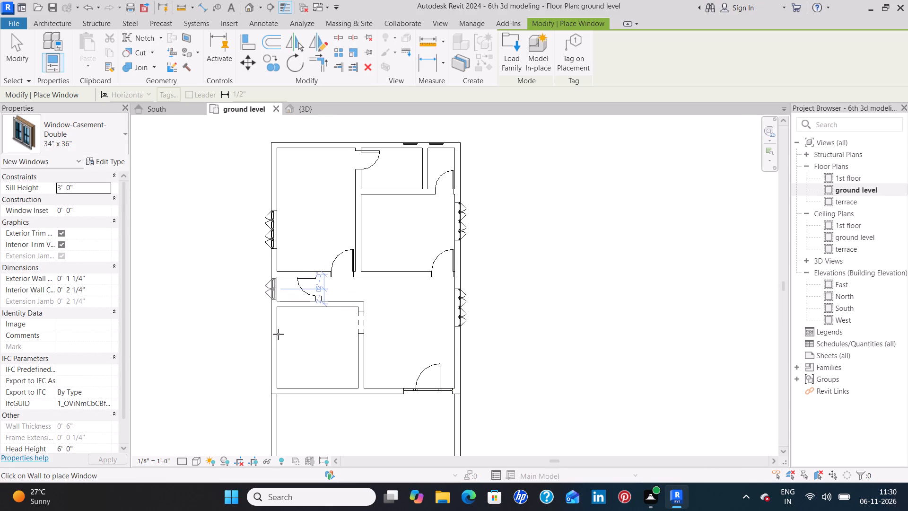
click(268, 373)
Place a 30" x 46" Window-Double-Hung in the house's front wall, west of the entrance door, 2'-11" from the interior partition.
middle_drag(304, 349, 324, 181)
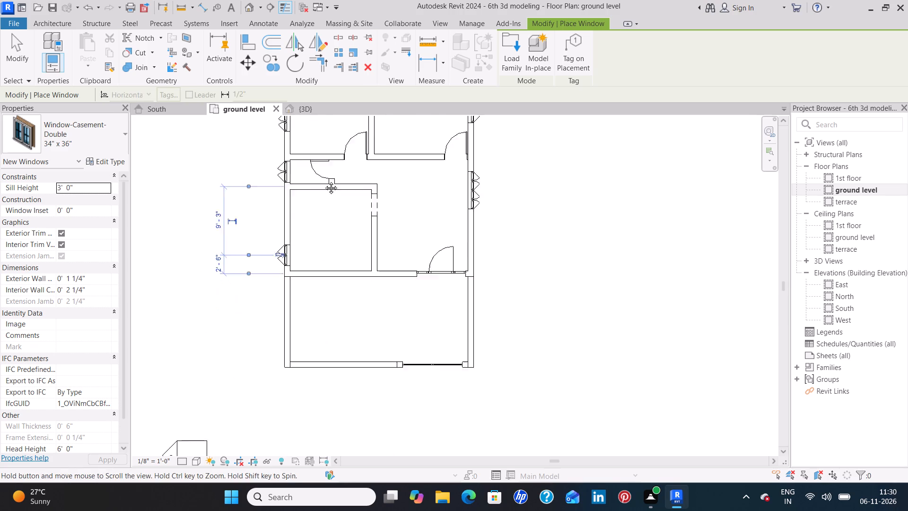
middle_drag(324, 181, 324, 163)
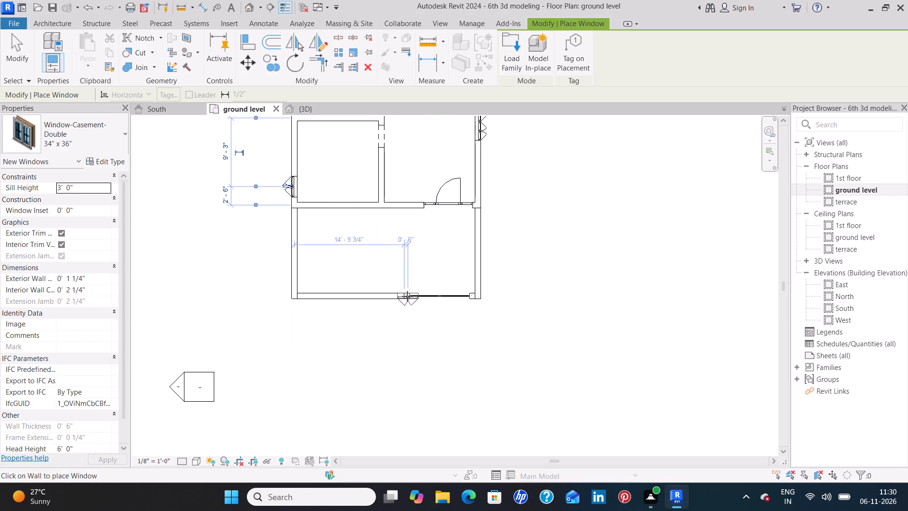
middle_drag(429, 241, 389, 306)
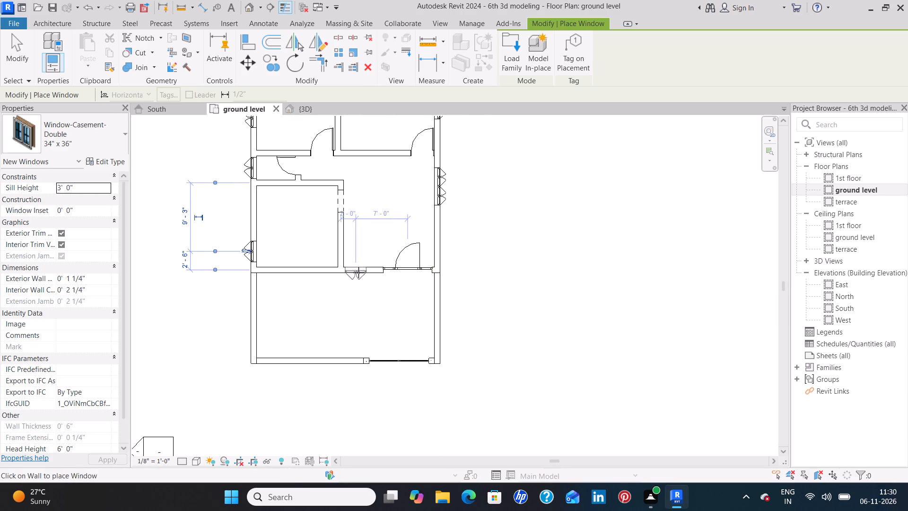
click(96, 136)
scroll(49, 317, down, 1)
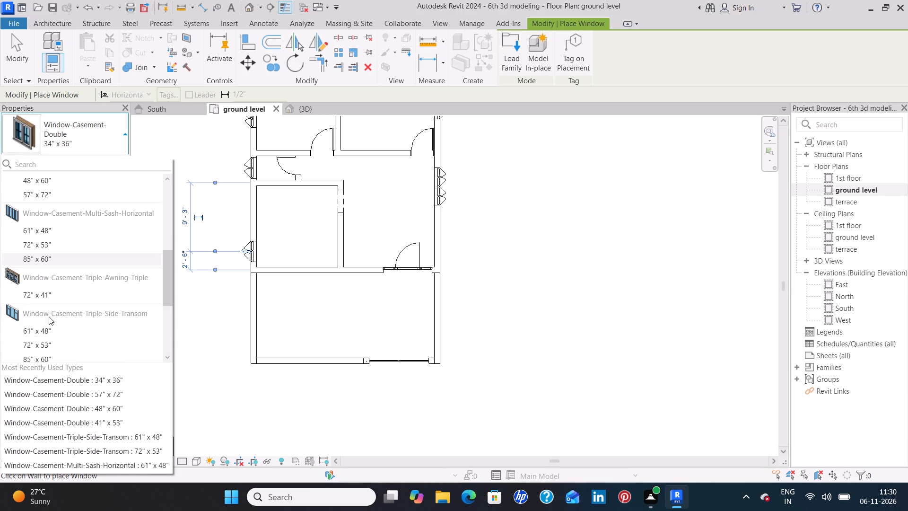
scroll(49, 316, down, 2)
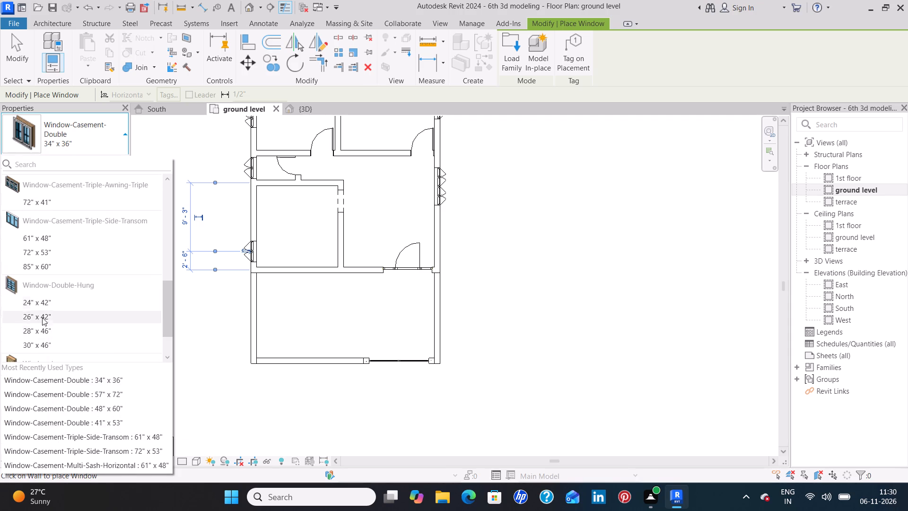
click(57, 345)
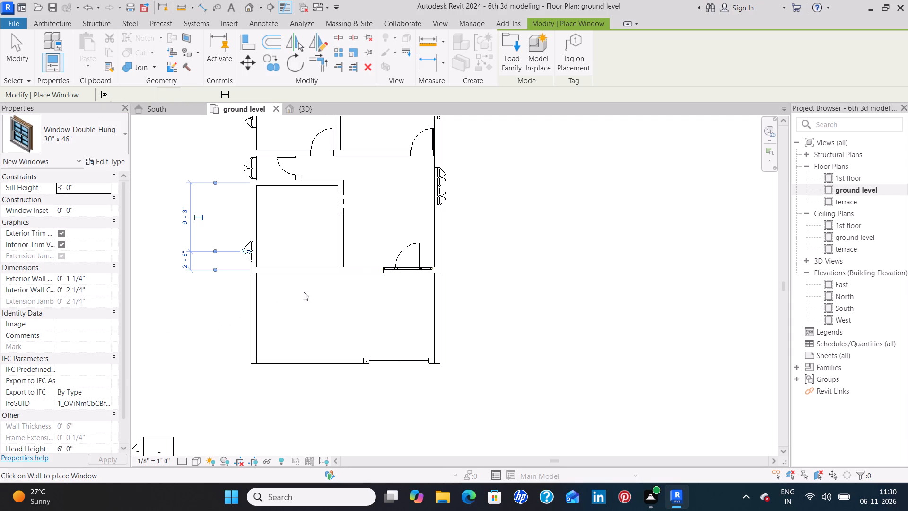
scroll(364, 269, up, 6)
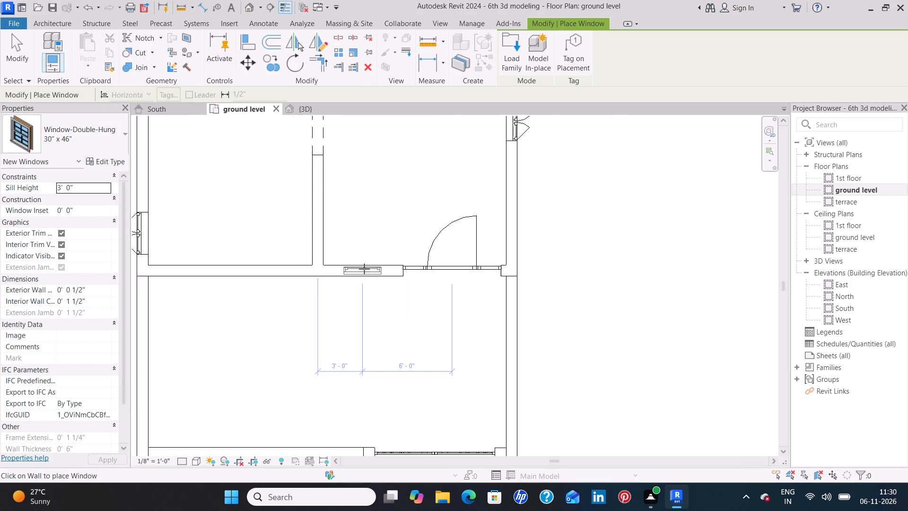
scroll(364, 269, up, 3)
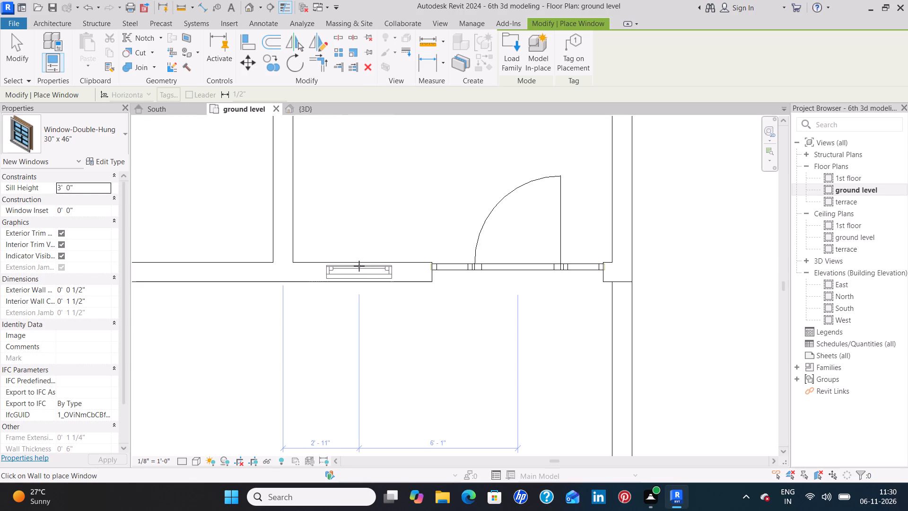
click(359, 266)
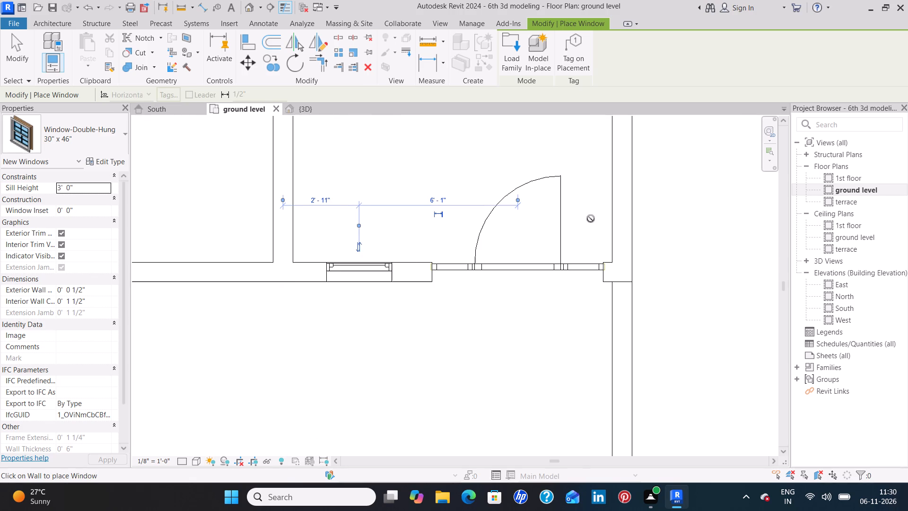
Place two more 30" x 46" Window-Double-Hung windows: east wall 4'-9" from the front wall, and north wall 4'-0" from the northwest room's partition.
middle_drag(591, 219, 494, 363)
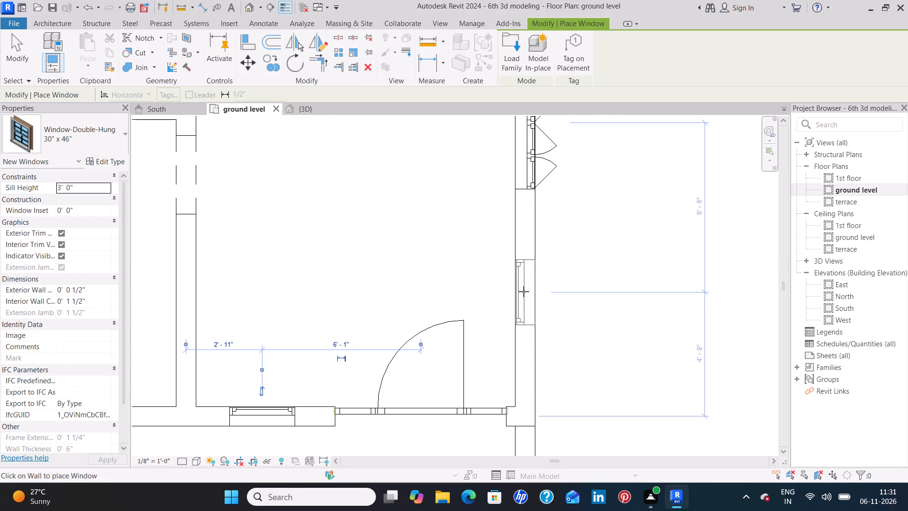
click(524, 291)
scroll(421, 257, down, 3)
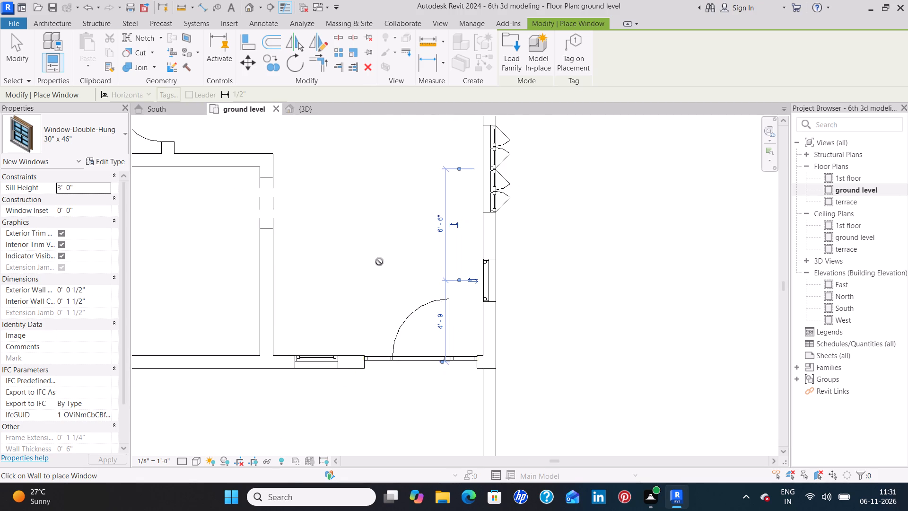
middle_drag(379, 262, 401, 287)
scroll(401, 287, down, 5)
middle_drag(378, 254, 382, 273)
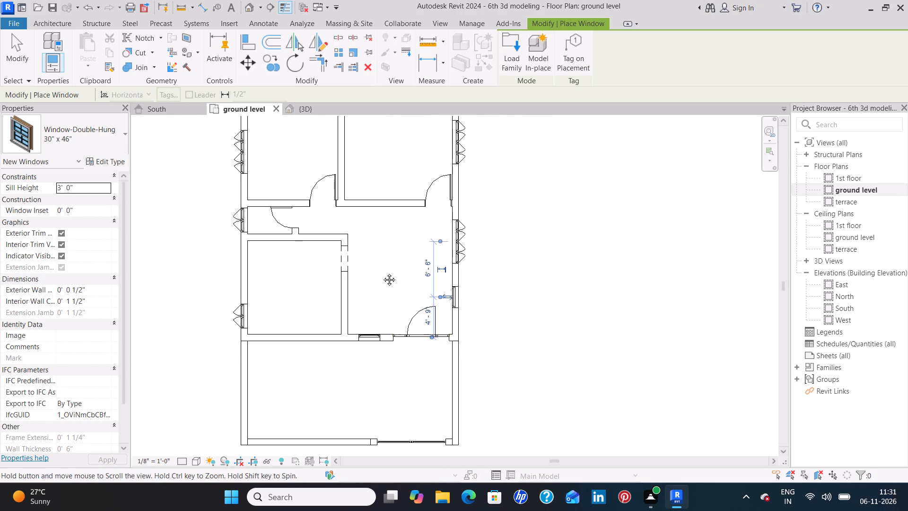
middle_drag(382, 273, 401, 350)
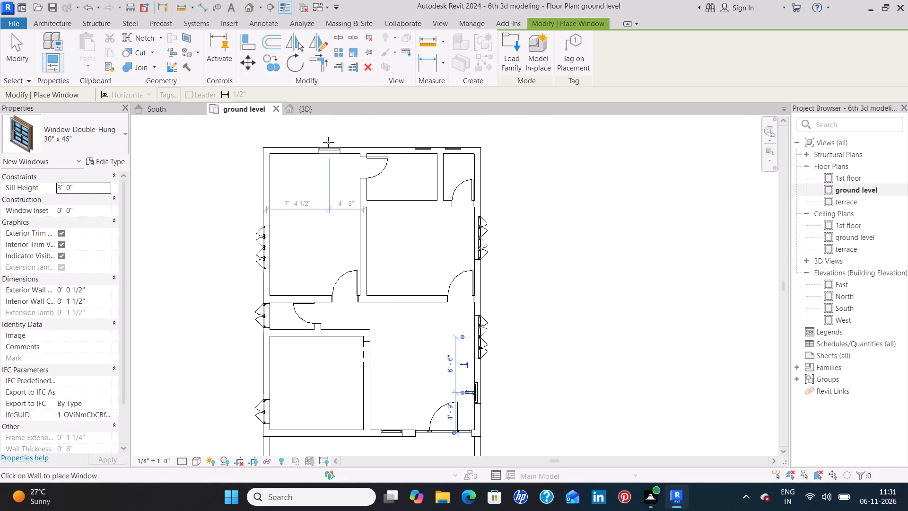
click(328, 142)
scroll(192, 255, down, 2)
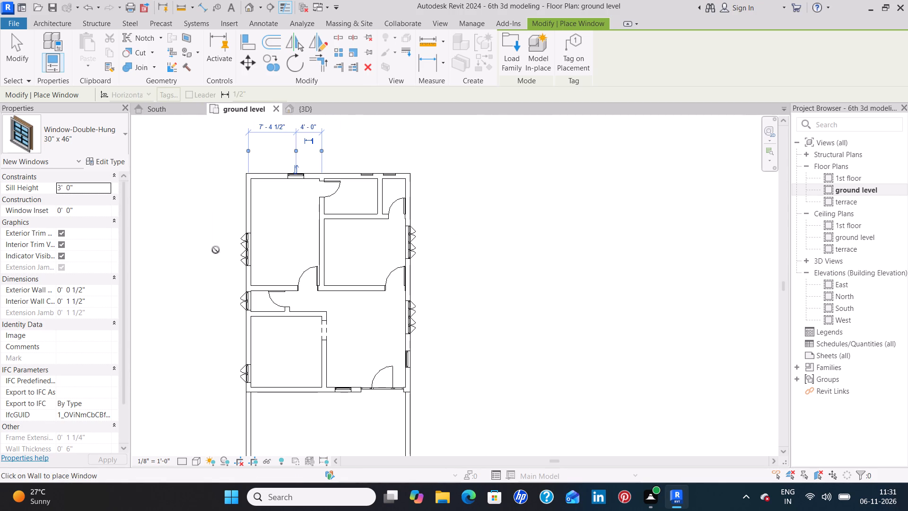
middle_drag(267, 230, 299, 218)
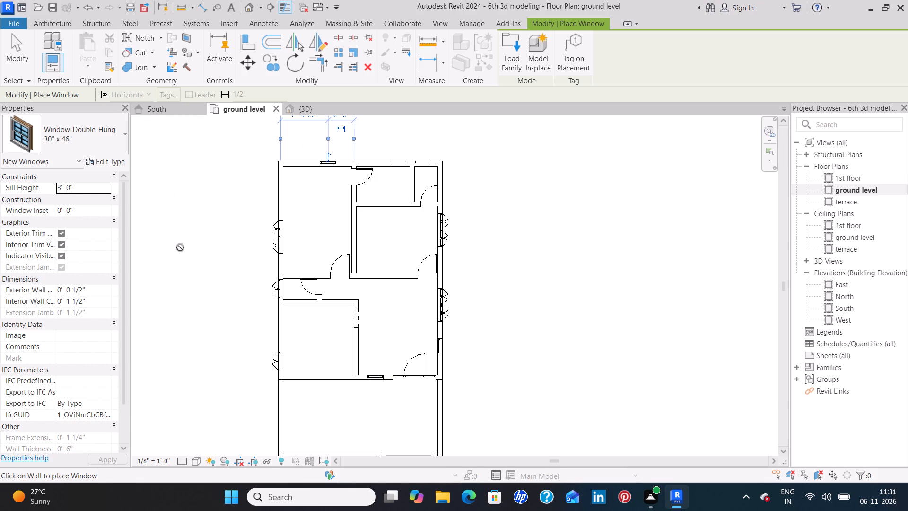
key(Escape)
key(Escape)
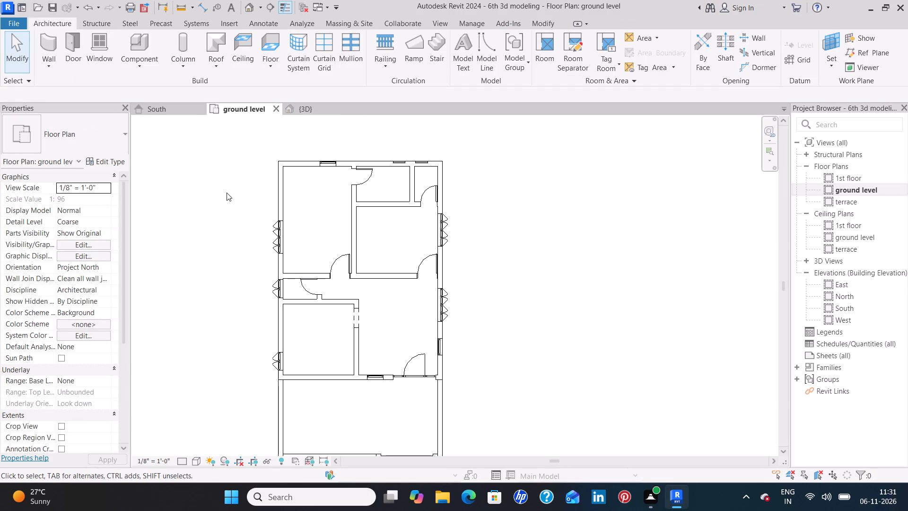
In the 3D view, set the front boundary wall beside the gate to an Unconnected top constraint with a height of 5'.
click(319, 108)
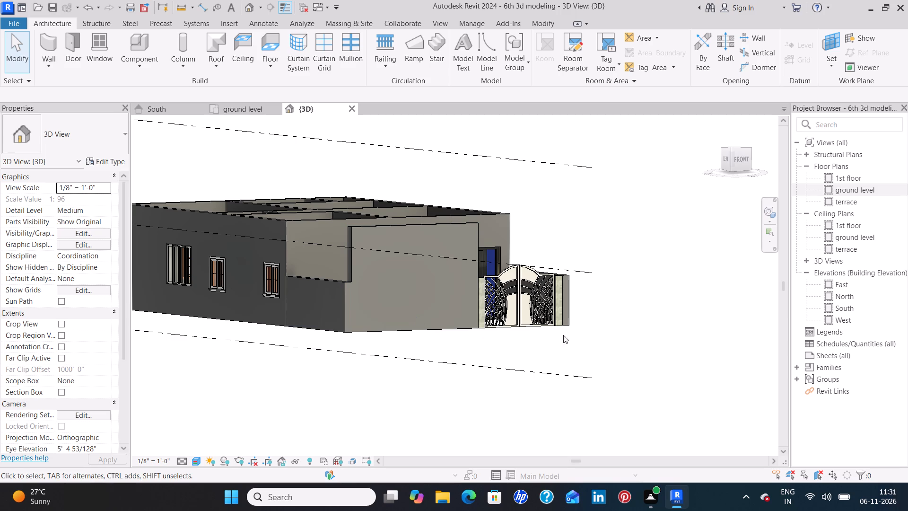
click(426, 225)
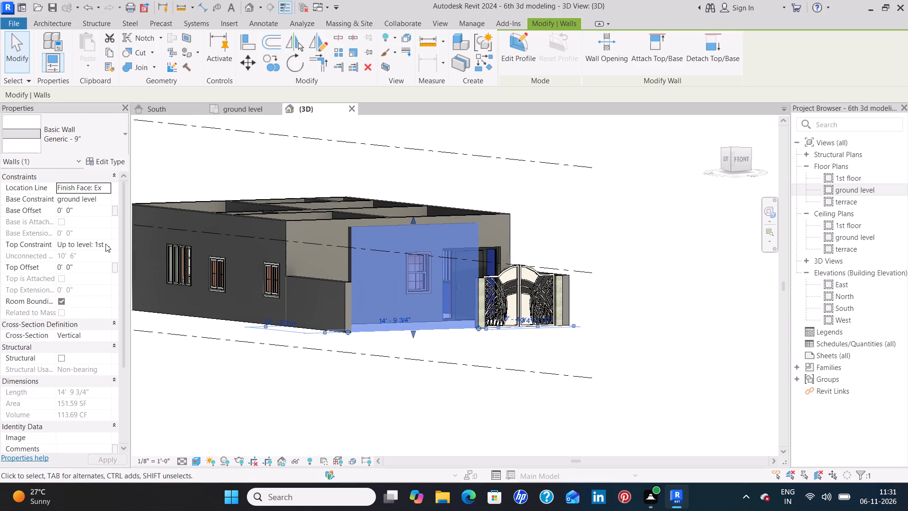
click(105, 244)
click(98, 254)
click(91, 259)
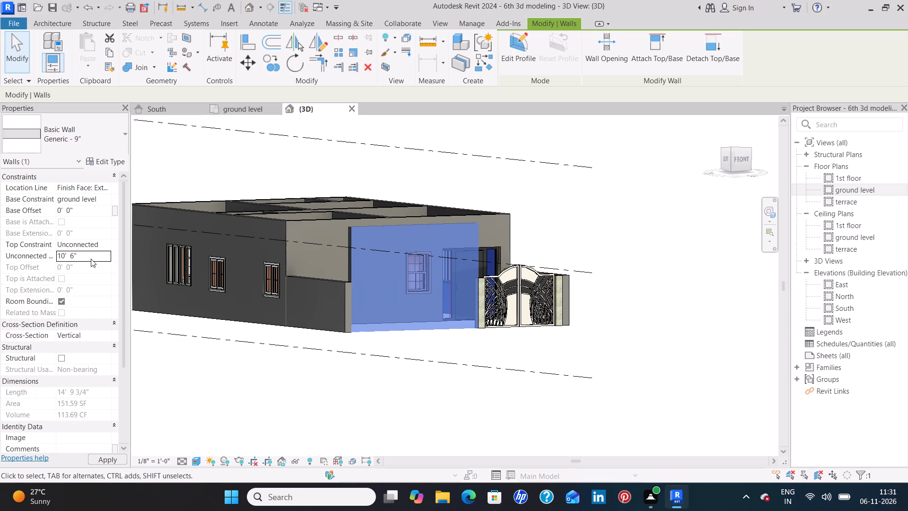
key(BackSpace)
text(5')
key(Return)
click(101, 460)
click(279, 425)
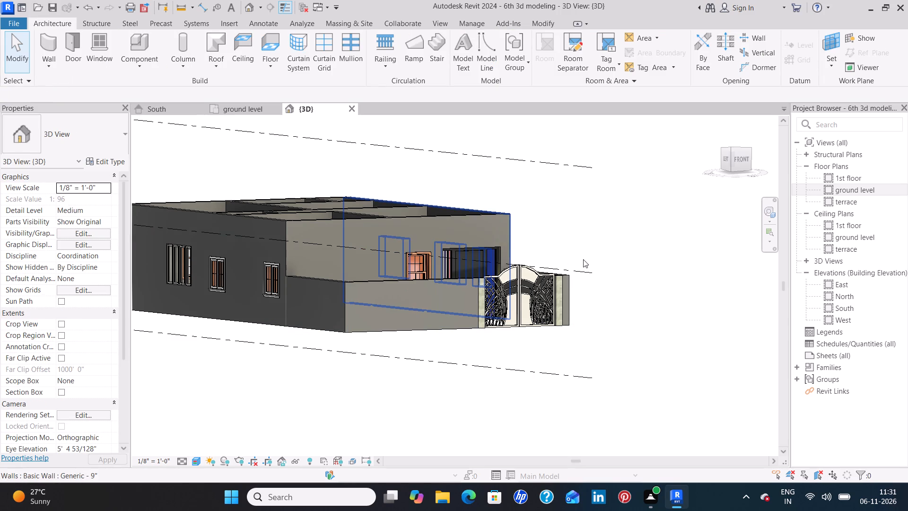
scroll(427, 264, up, 9)
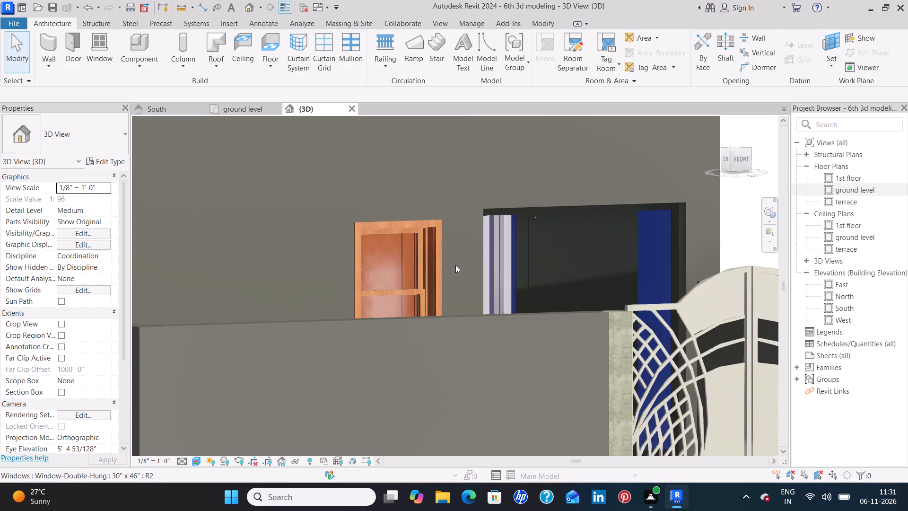
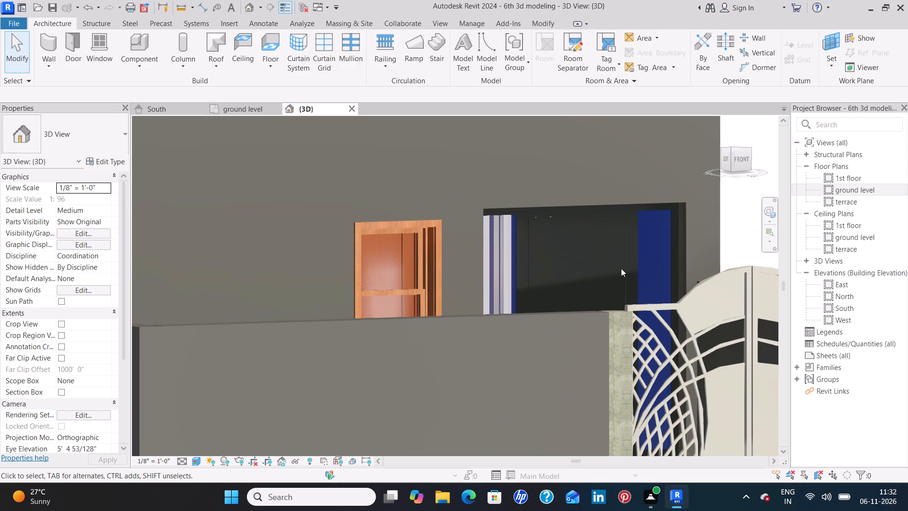
Inspect the house, its windows, front boundary wall and gate from several sides in the 3D view.
shift+middle_click(580, 362)
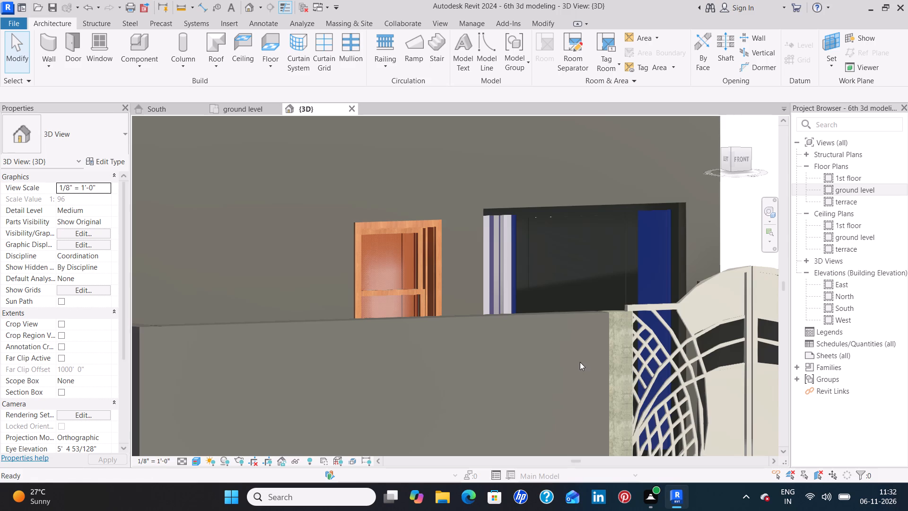
scroll(580, 362, down, 8)
shift+middle_drag(658, 307, 648, 313)
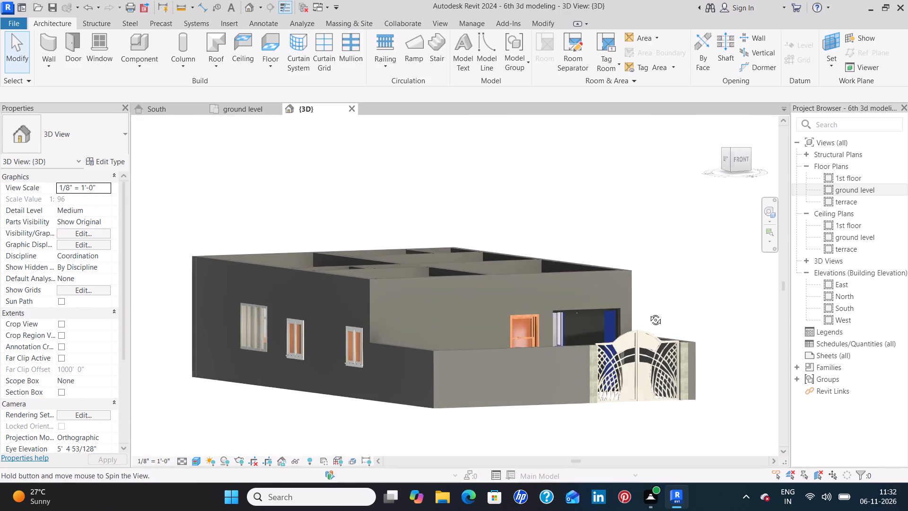
shift+middle_drag(648, 313, 498, 327)
middle_drag(667, 336, 651, 317)
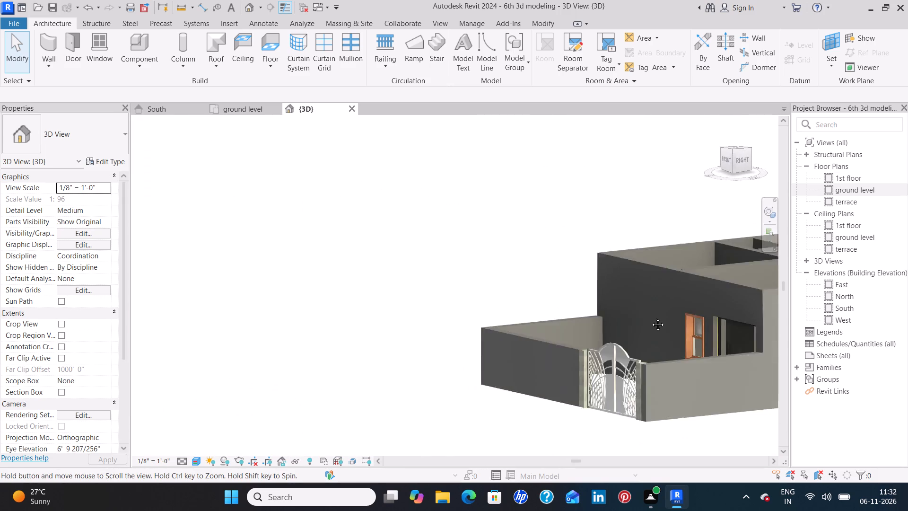
middle_drag(651, 317, 399, 215)
middle_drag(701, 289, 672, 297)
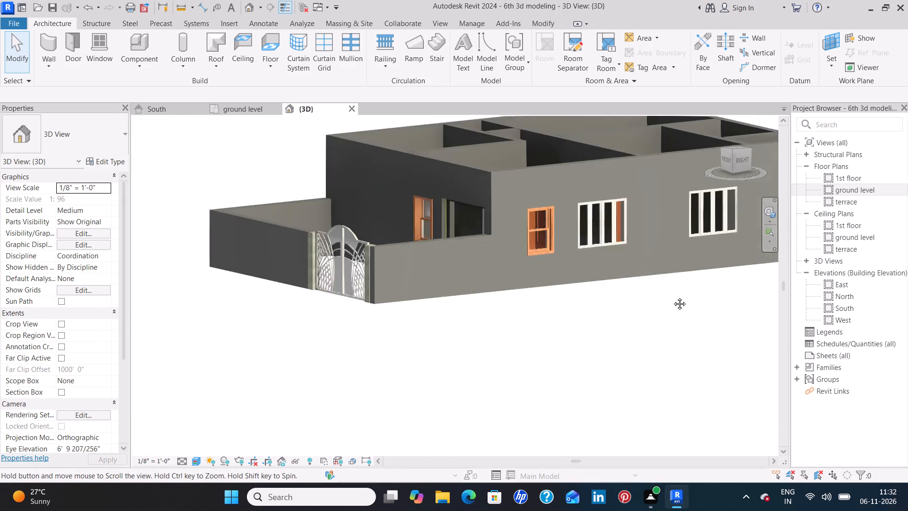
middle_drag(672, 297, 591, 321)
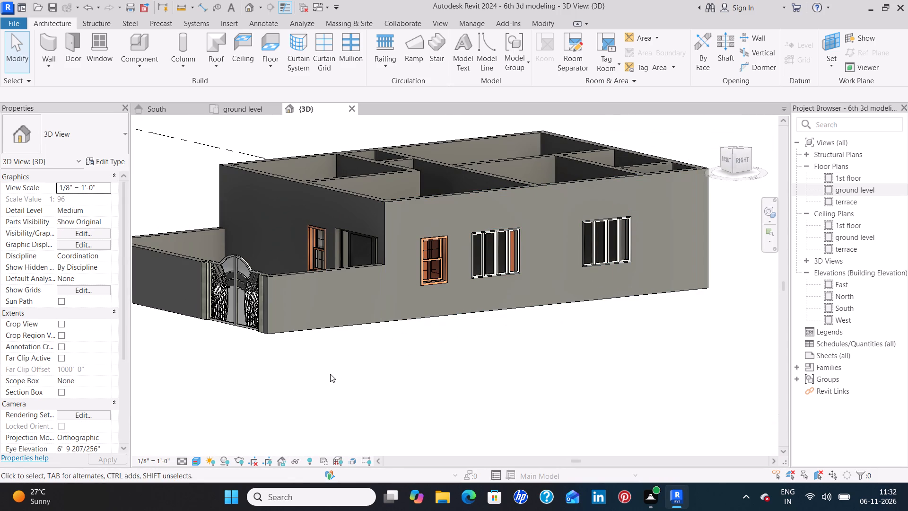
shift+middle_drag(330, 374, 500, 371)
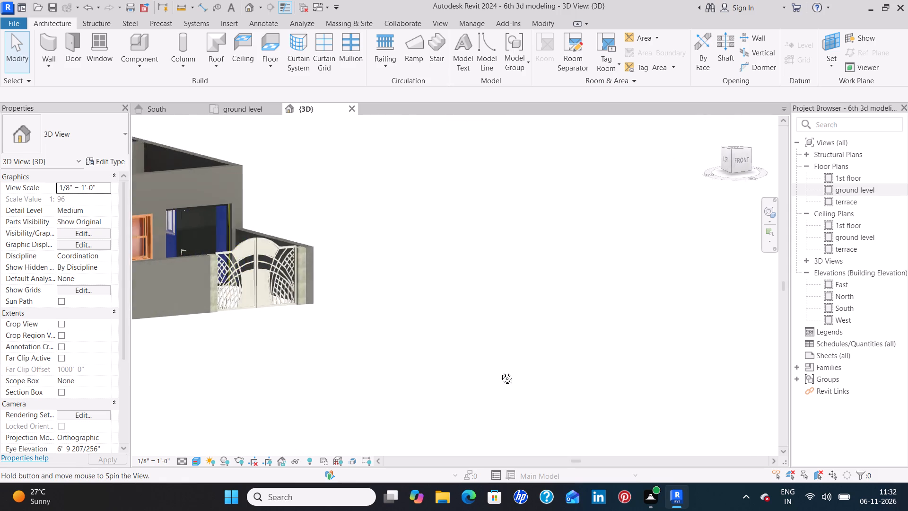
shift+middle_drag(500, 371, 523, 365)
middle_drag(278, 361, 513, 340)
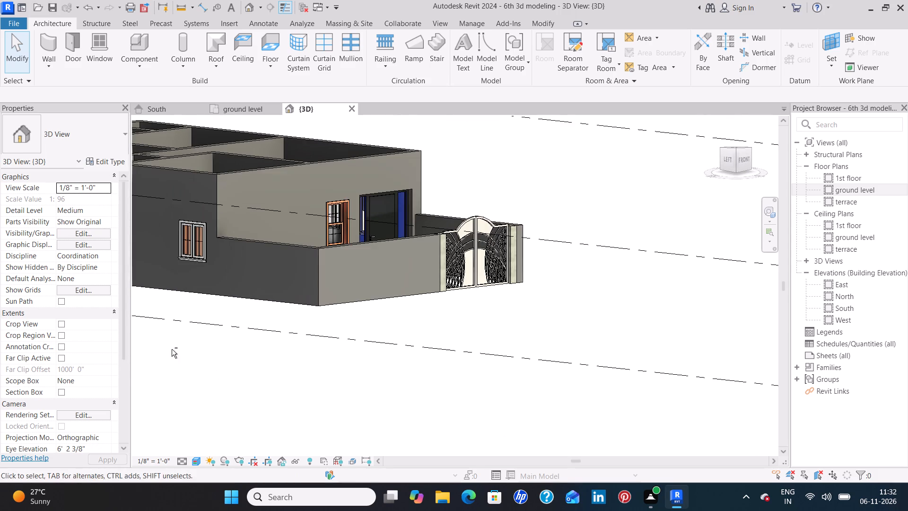
shift+middle_drag(171, 349, 266, 382)
middle_drag(274, 367, 431, 342)
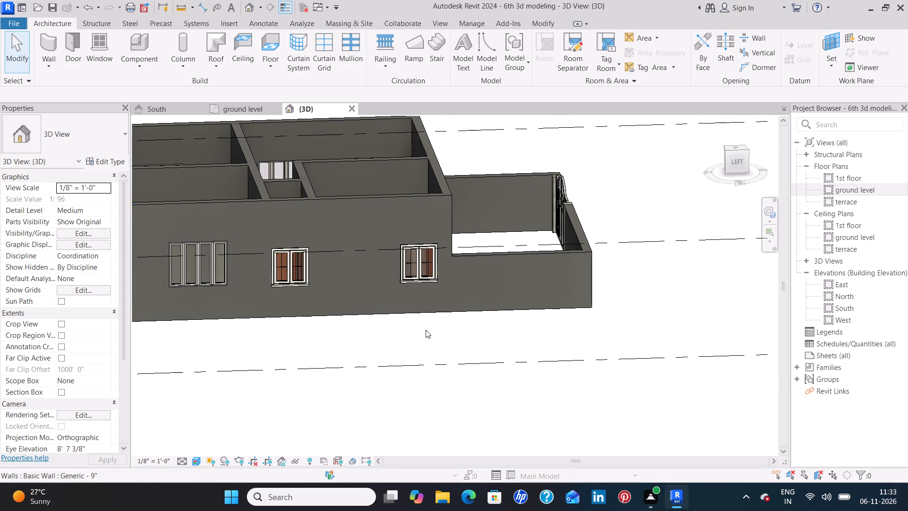
scroll(426, 330, down, 3)
shift+middle_drag(536, 343, 506, 360)
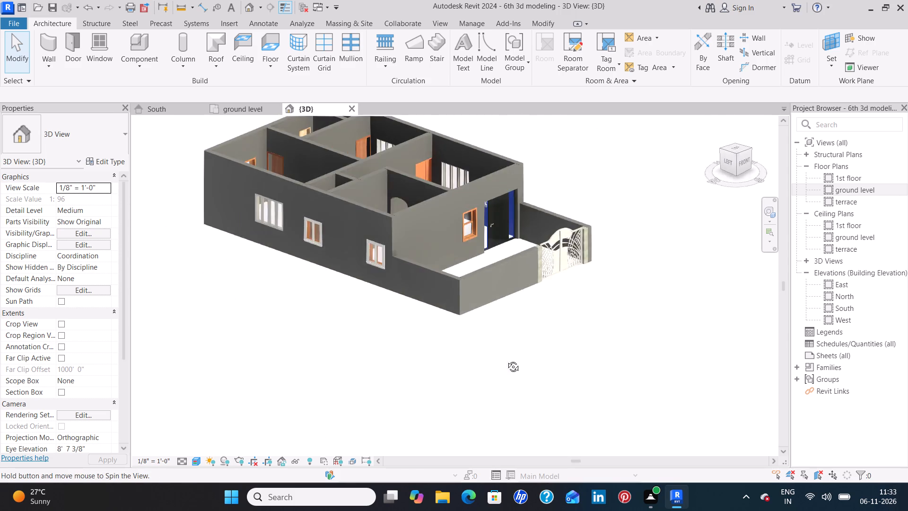
shift+middle_drag(506, 360, 586, 345)
middle_drag(219, 359, 480, 371)
shift+middle_drag(365, 340, 524, 391)
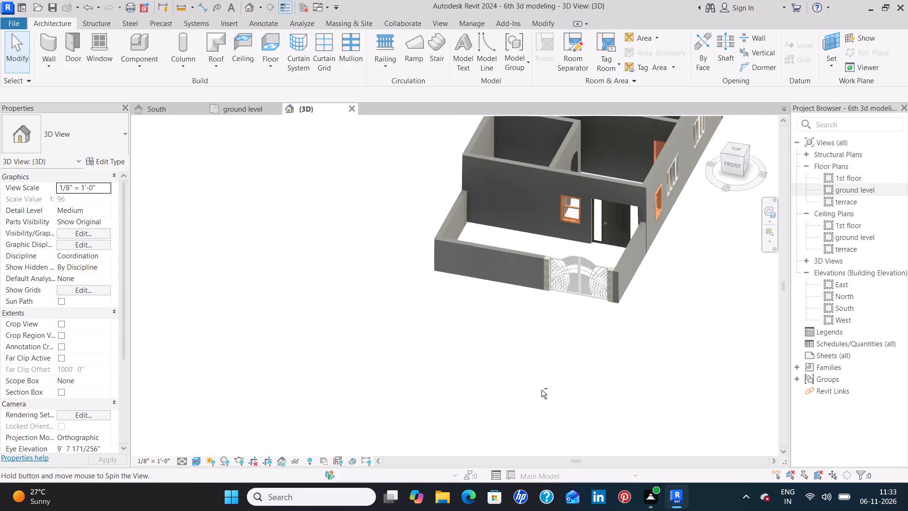
shift+middle_drag(421, 343, 513, 366)
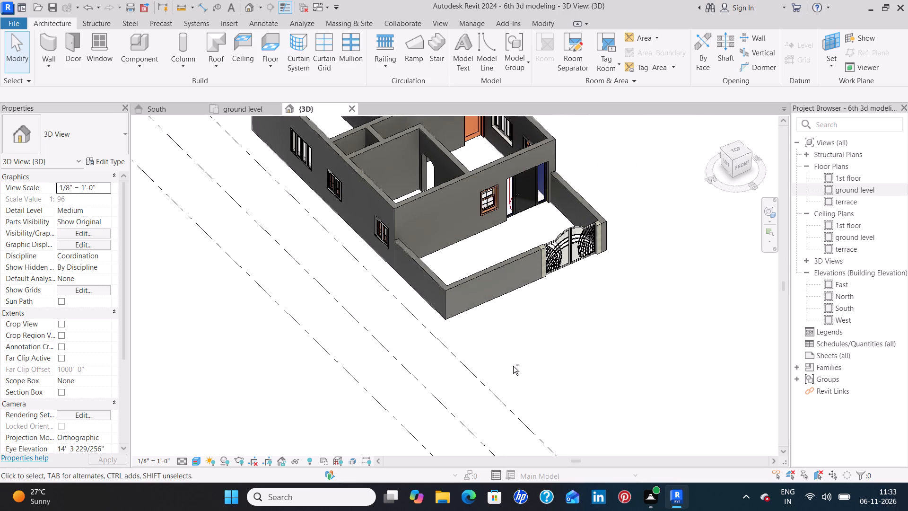
scroll(514, 366, down, 3)
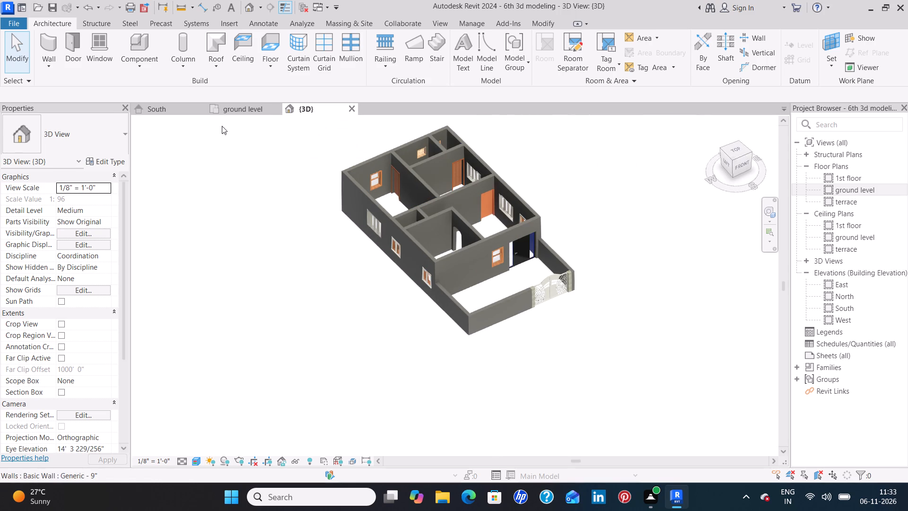
In the ground level plan, load the component family Vanity Cabinet-Double Door & 4 Drawer from the US Casework Base Cabinets library.
click(248, 112)
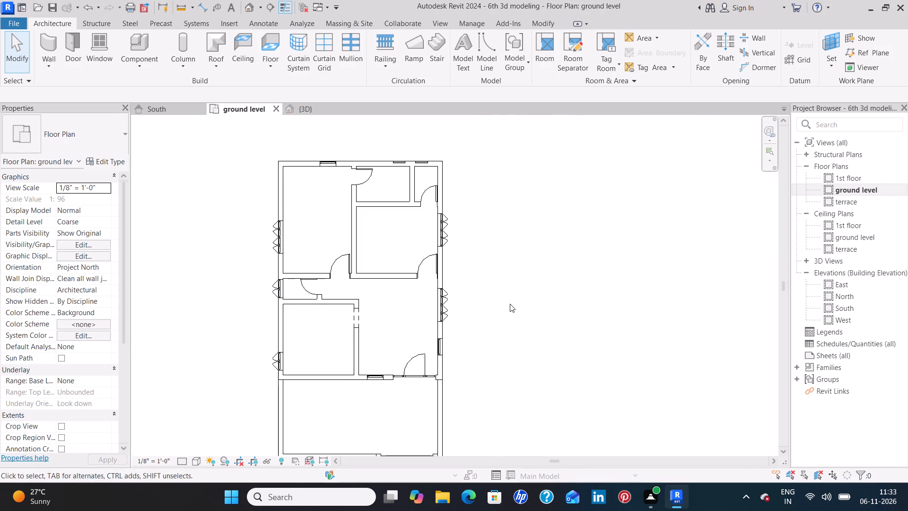
middle_drag(510, 304, 569, 265)
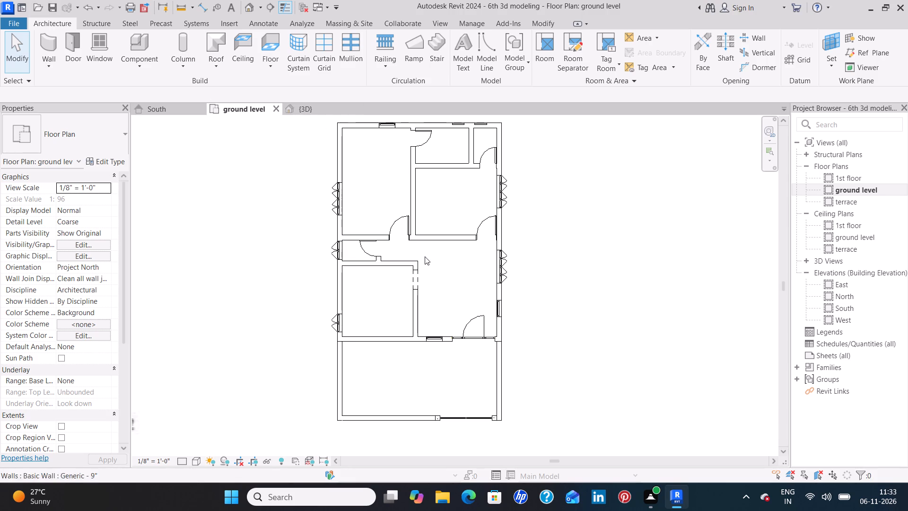
middle_drag(453, 255, 445, 284)
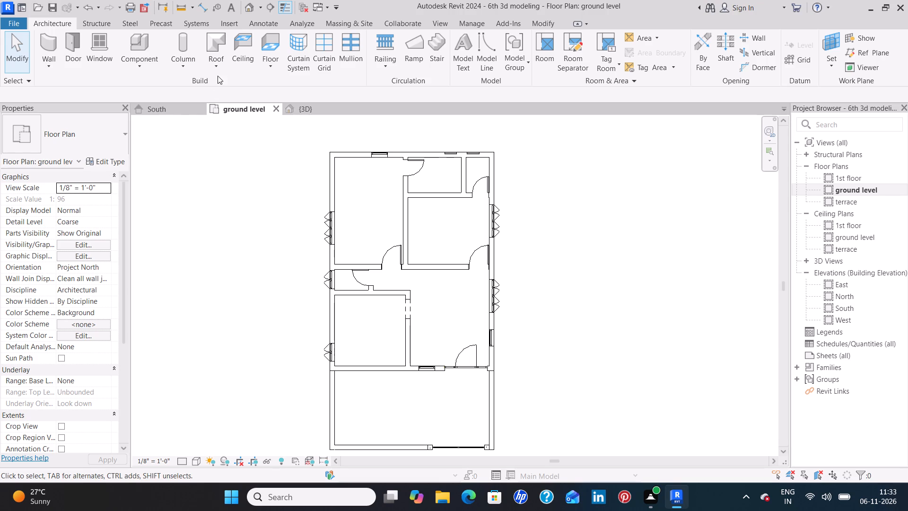
click(140, 50)
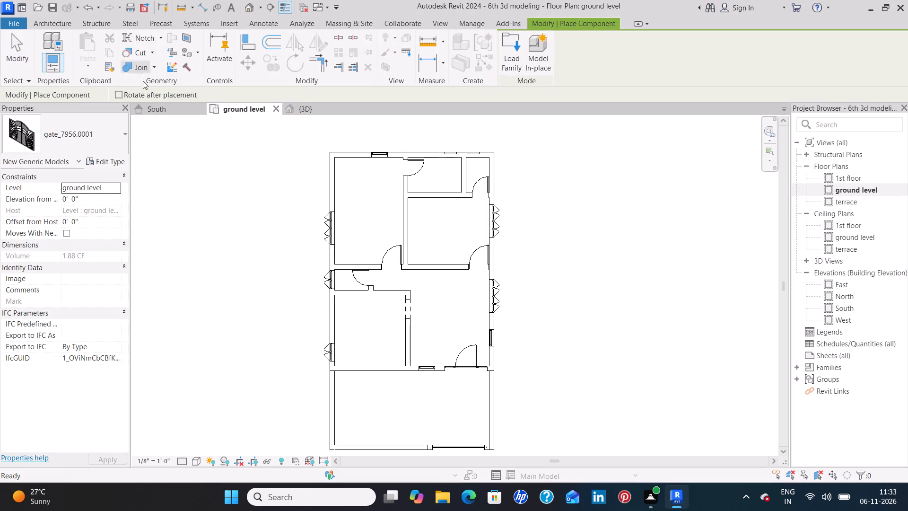
click(512, 42)
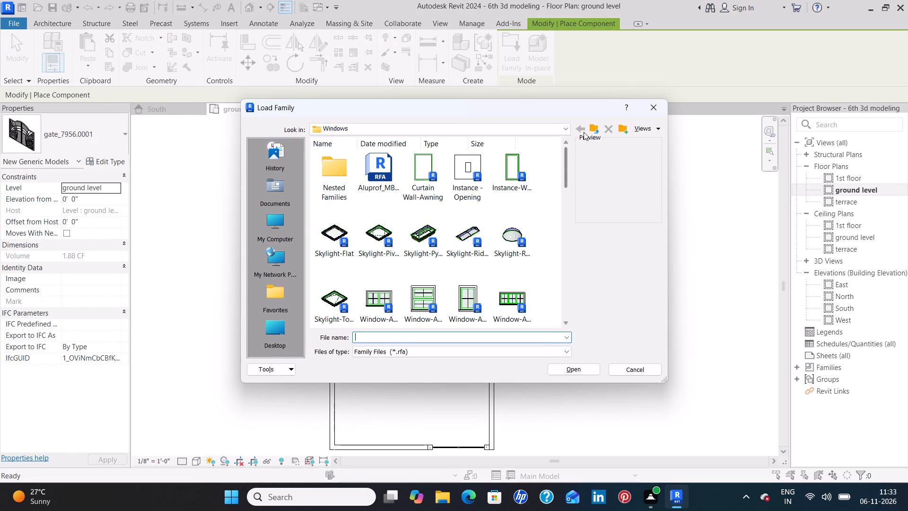
click(592, 126)
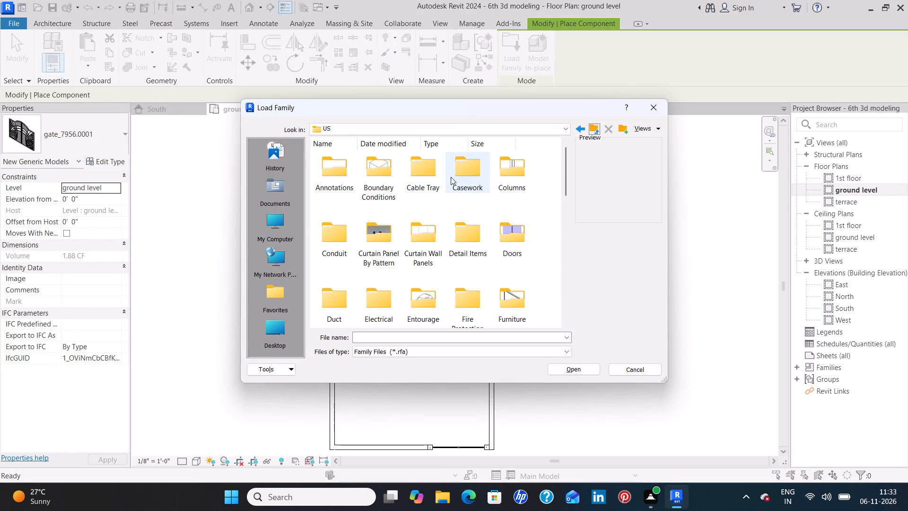
double_click(465, 172)
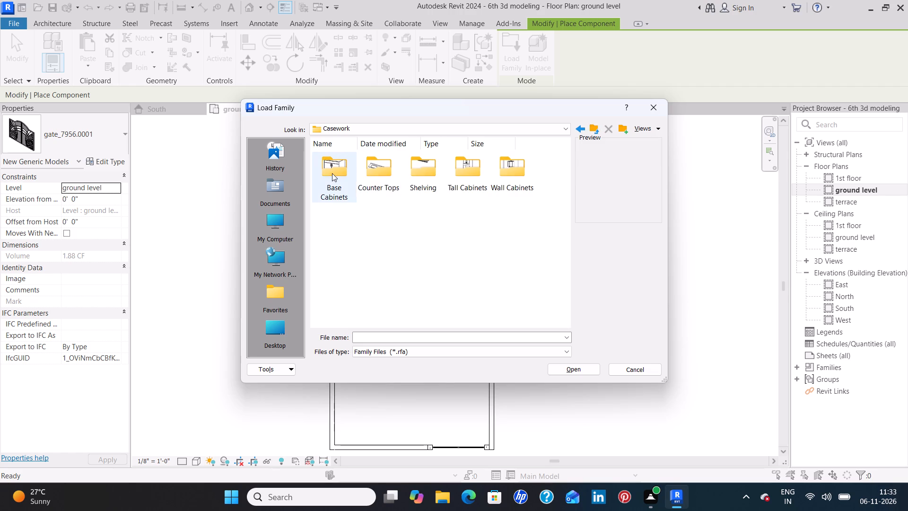
click(322, 167)
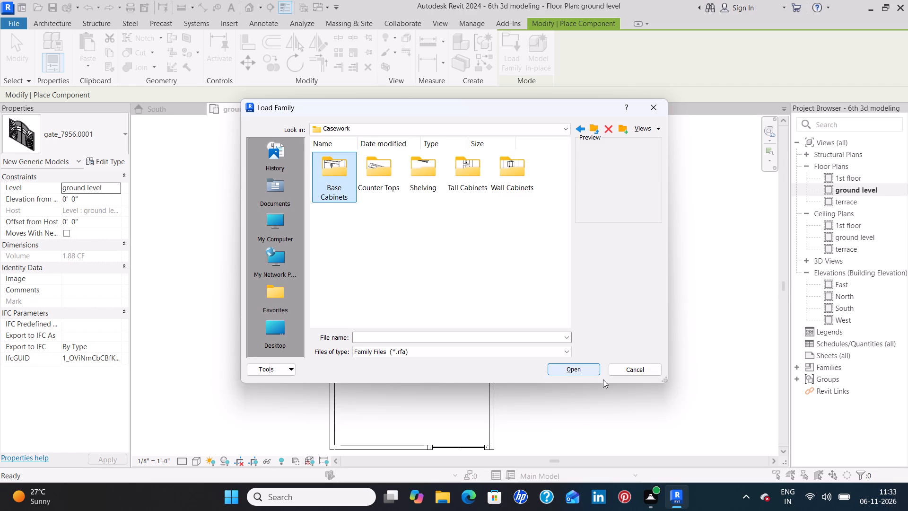
click(590, 369)
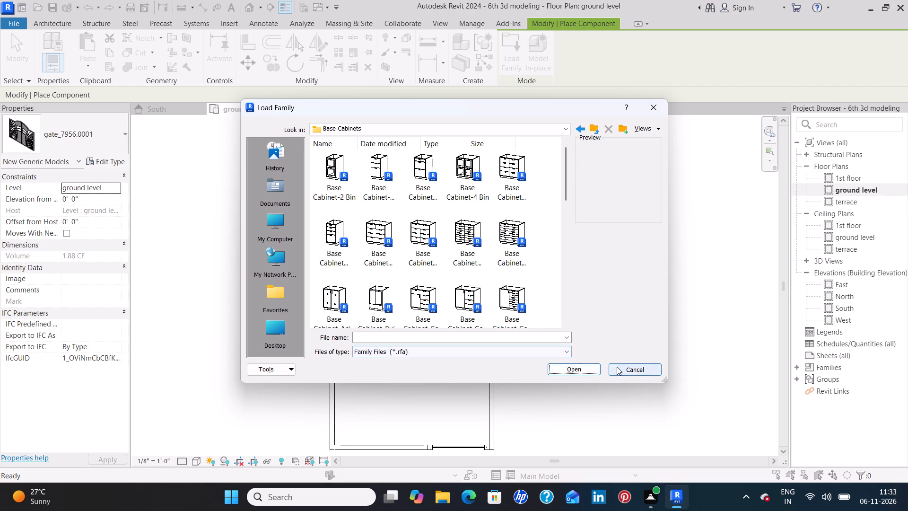
scroll(479, 250, down, 4)
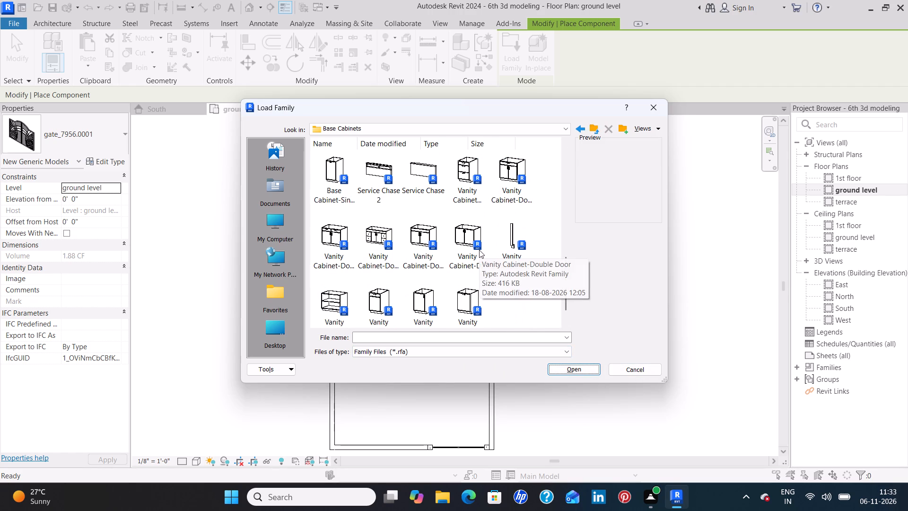
click(366, 238)
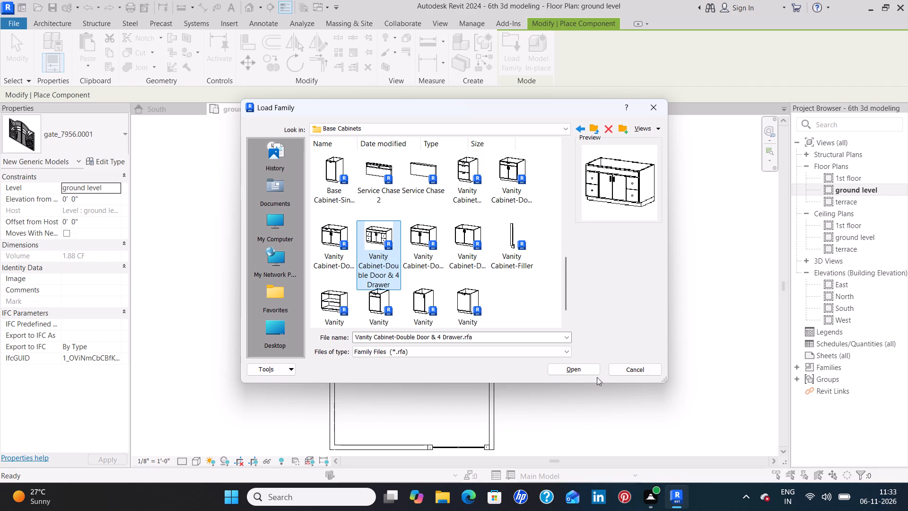
click(585, 371)
Place two 48" Vanity Cabinet-Double Door & 4 Drawer units in the southwest room: one against the south wall, one rotated against the west wall.
scroll(367, 361, up, 2)
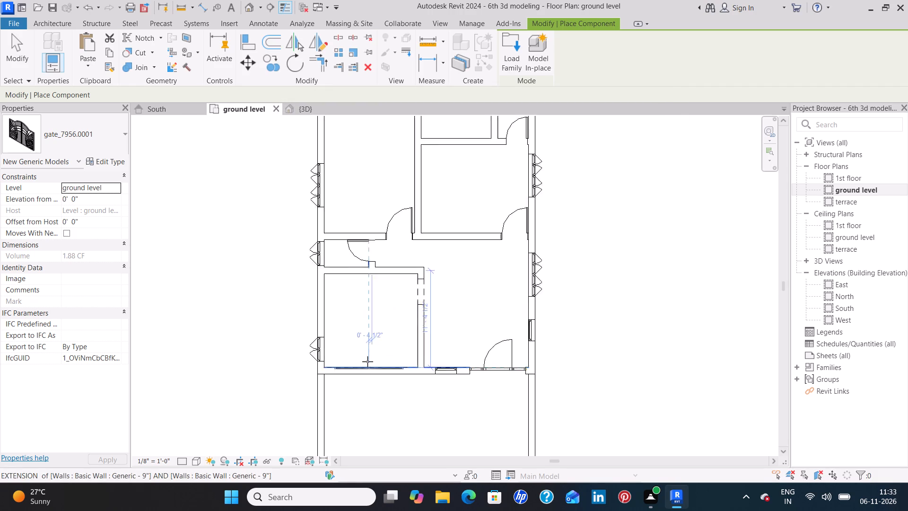
scroll(367, 361, up, 2)
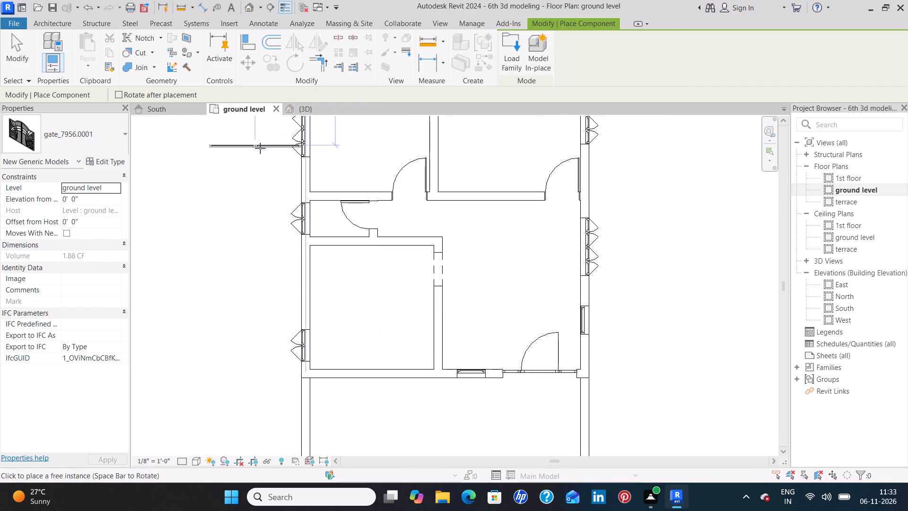
click(108, 140)
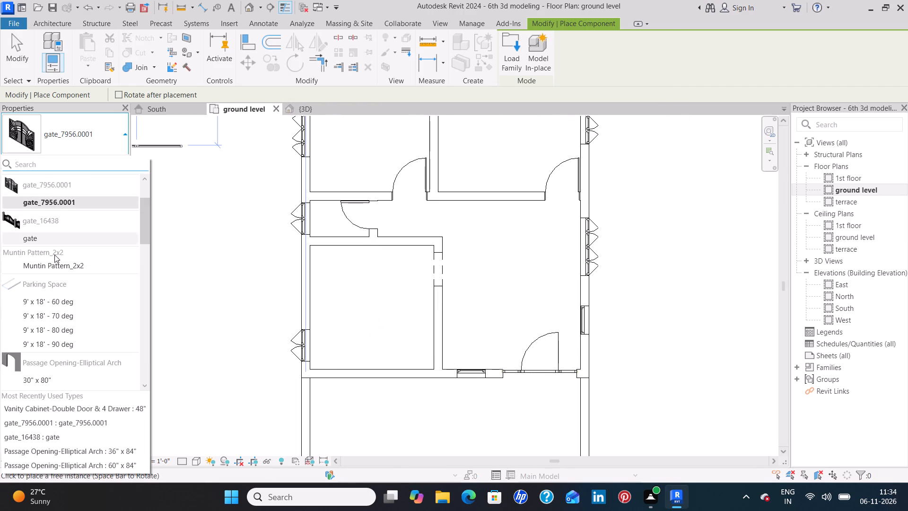
scroll(47, 303, down, 8)
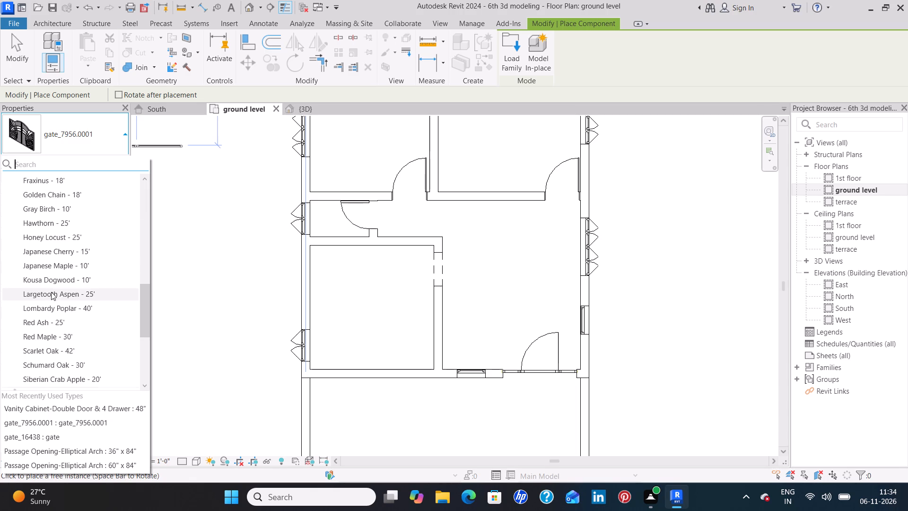
scroll(51, 292, down, 8)
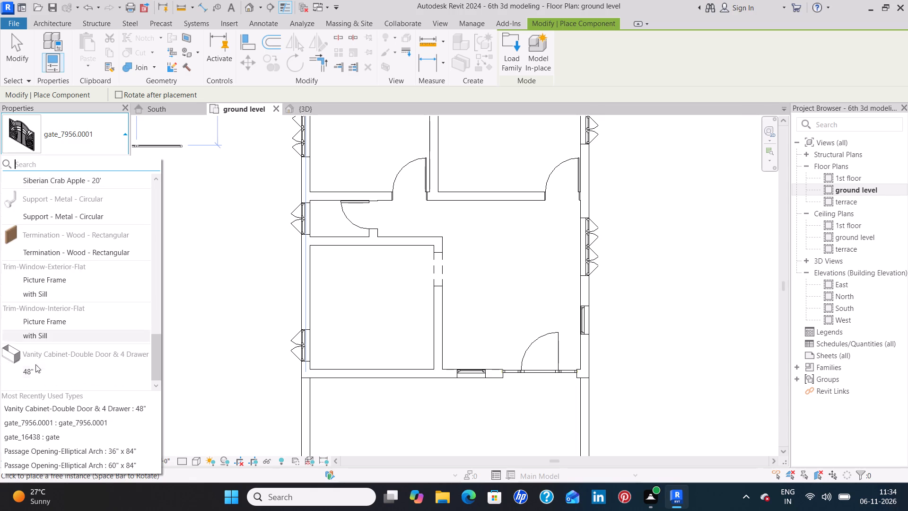
click(33, 377)
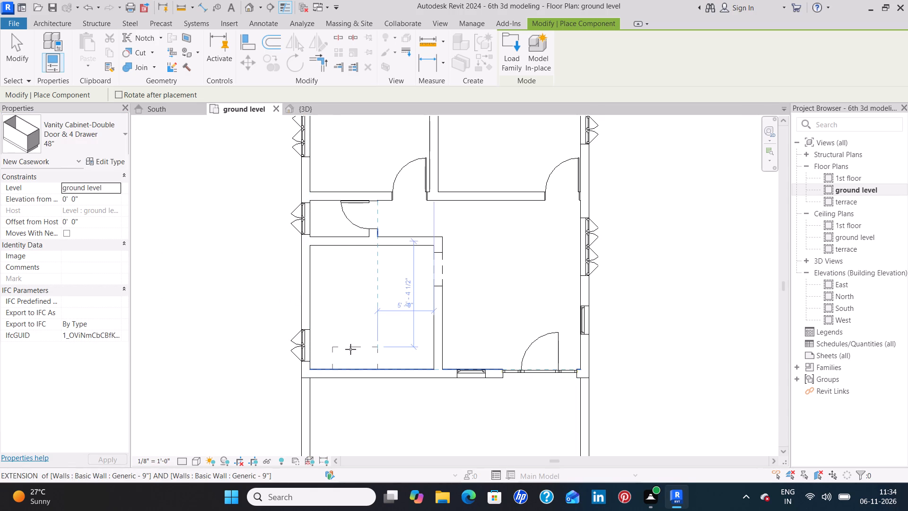
scroll(350, 349, up, 3)
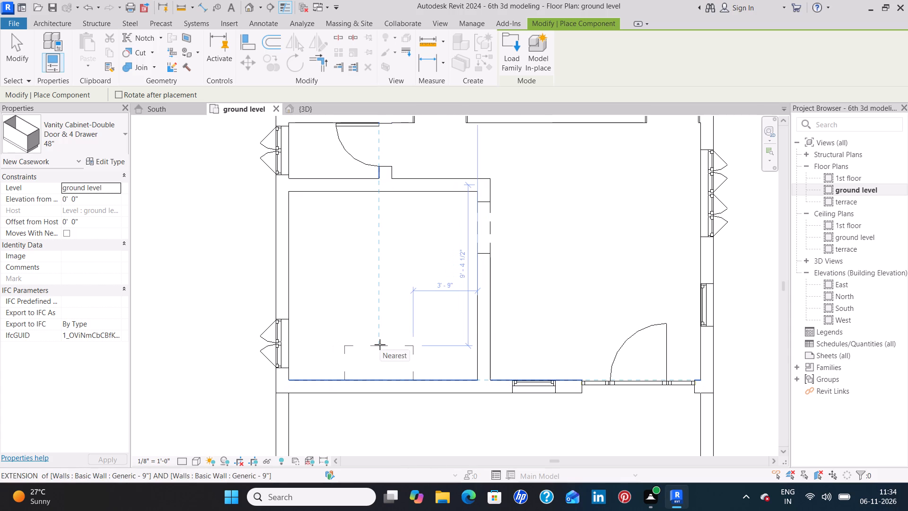
click(380, 344)
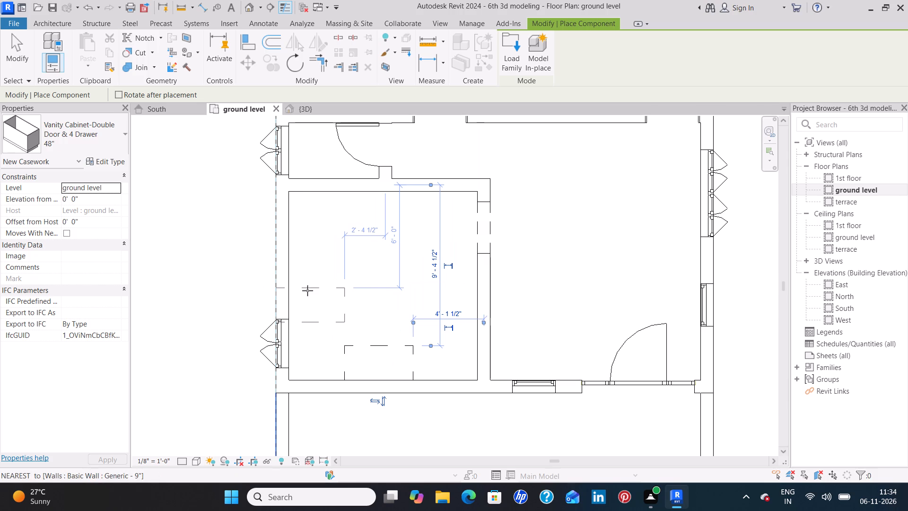
key(space)
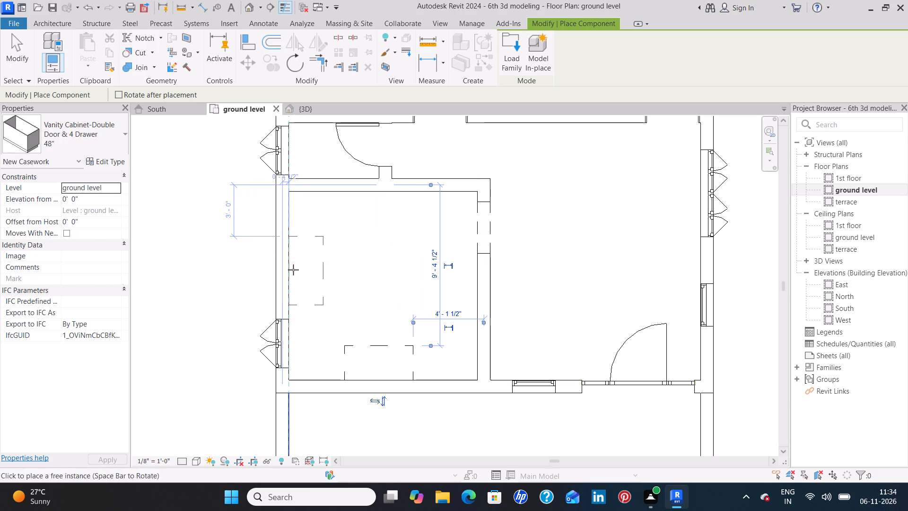
click(292, 269)
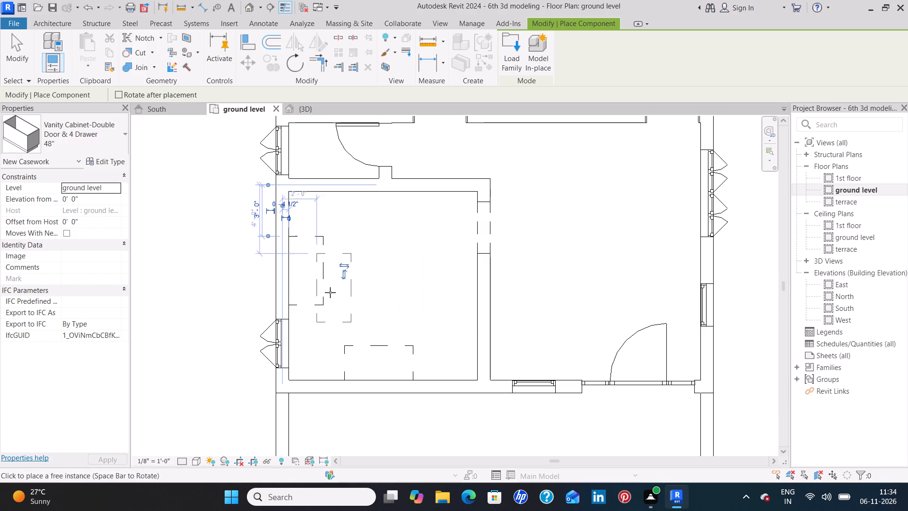
key(Escape)
key(Escape)
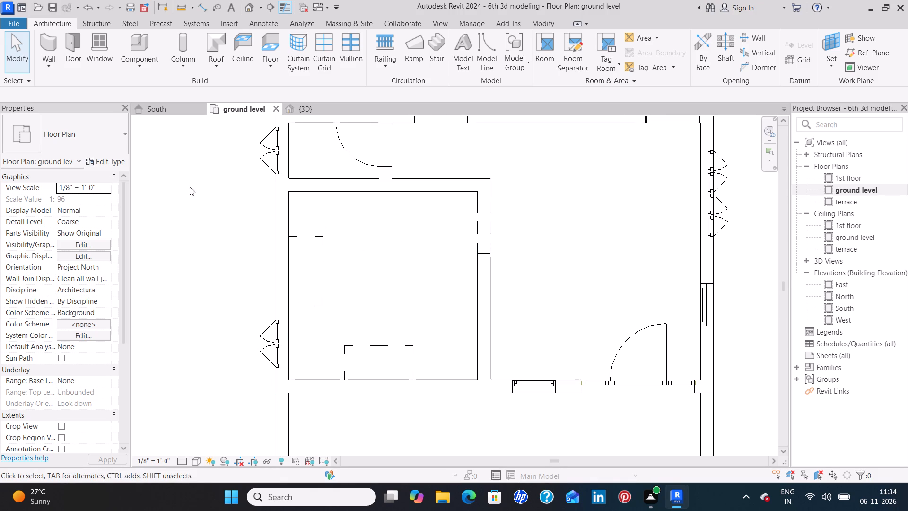
Load the component family Base Cabinet-Corner Unit-Square from the Base Cabinets library folder.
click(140, 39)
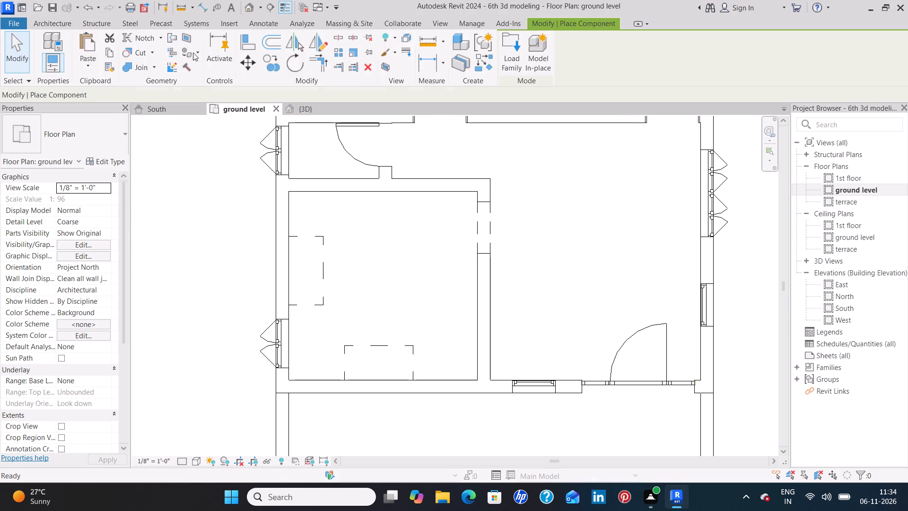
click(512, 59)
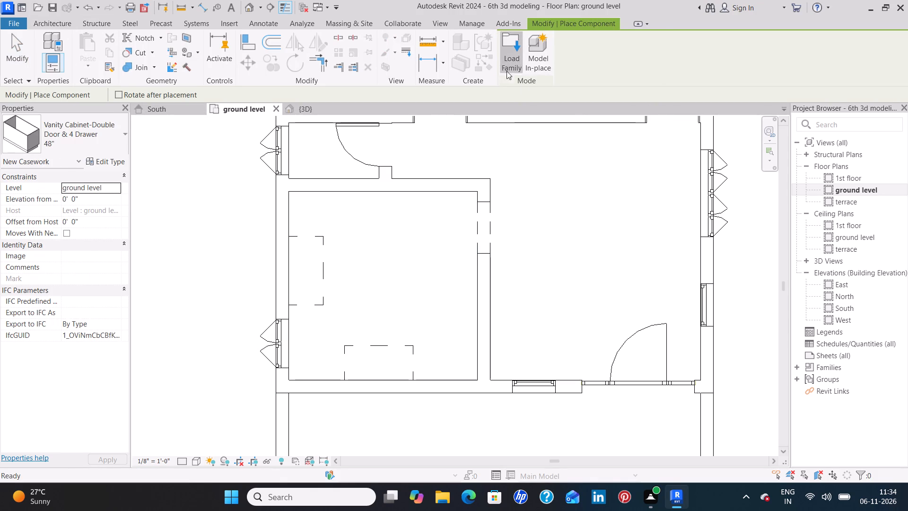
scroll(447, 237, down, 1)
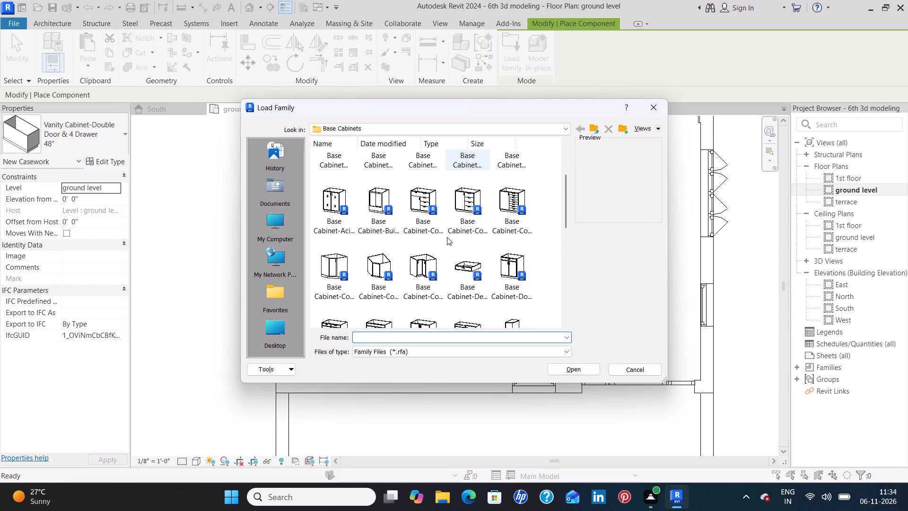
scroll(447, 237, down, 1)
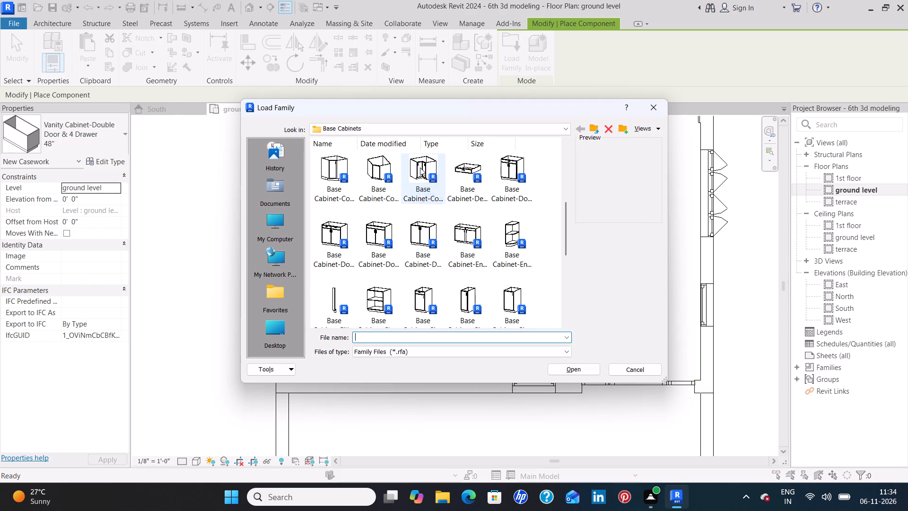
click(420, 167)
click(577, 369)
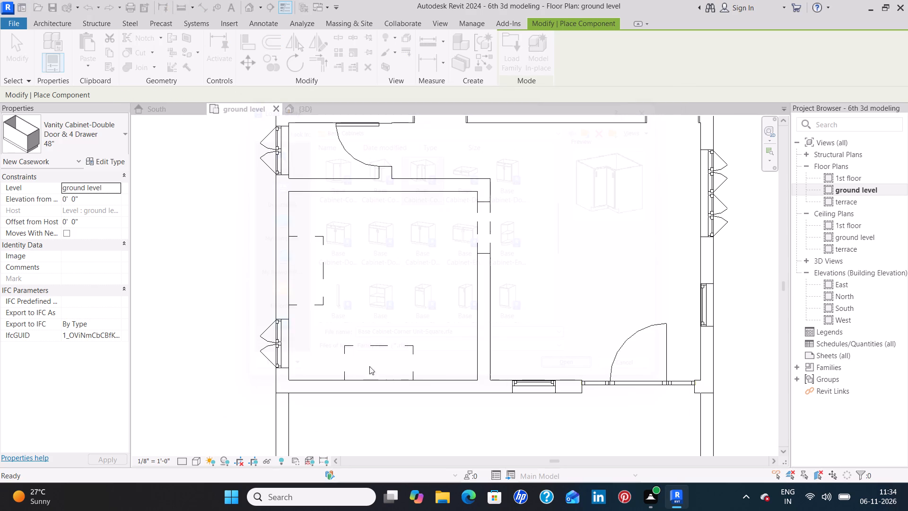
Place a 36" Base Cabinet-Corner Unit-Square in the southwest corner of the room, rotated so its backs sit against the west and south walls.
key(space)
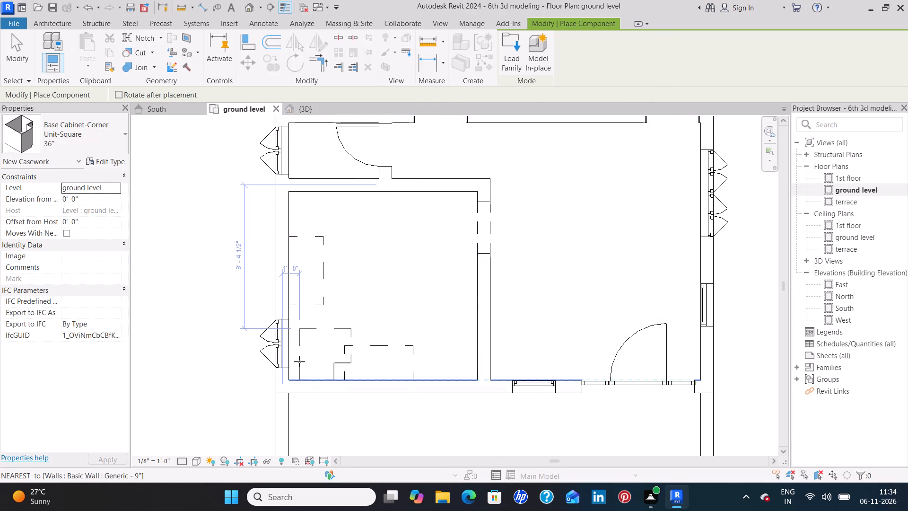
key(space)
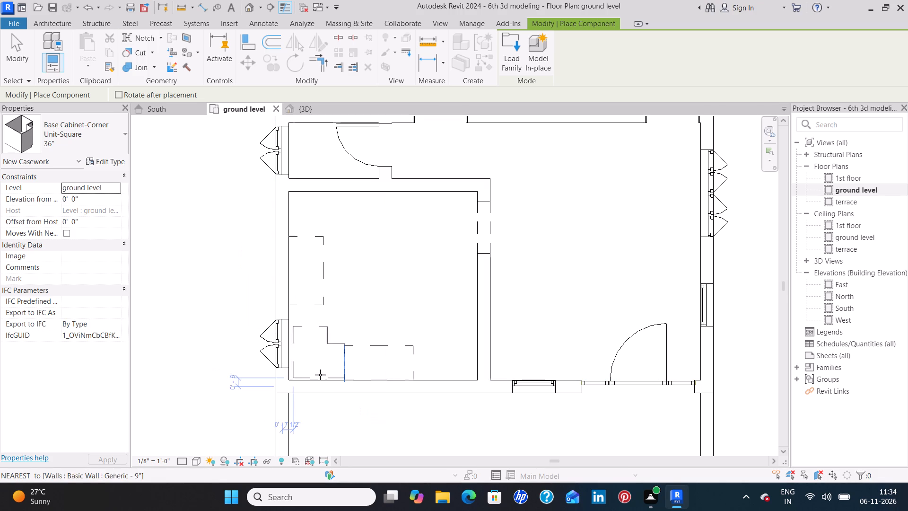
scroll(316, 375, up, 5)
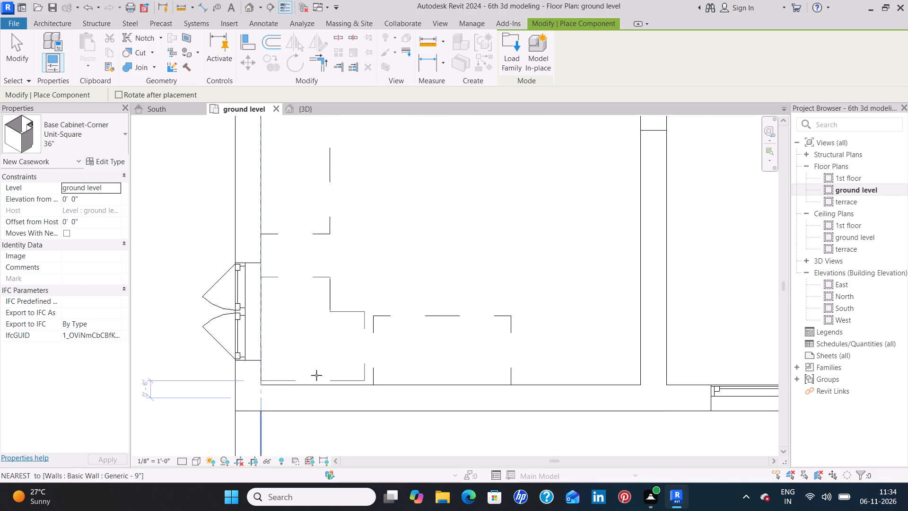
scroll(316, 375, up, 1)
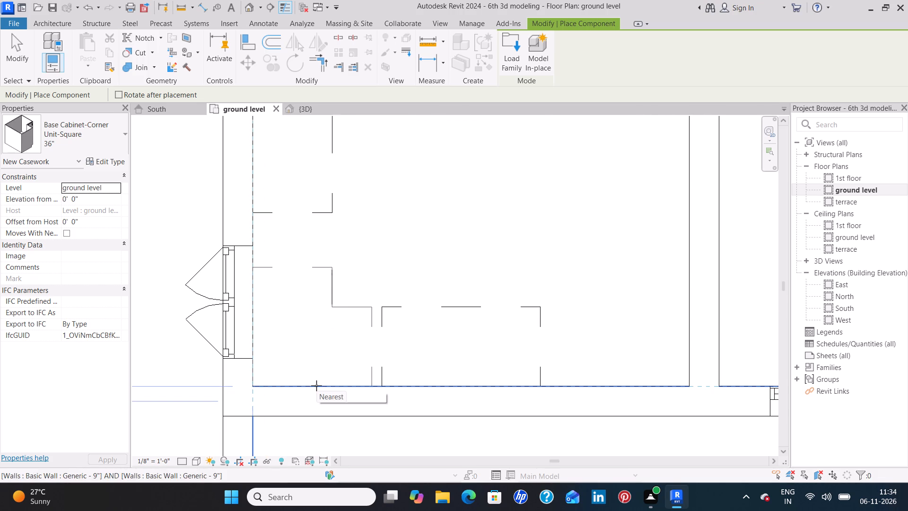
click(316, 386)
key(Escape)
key(Escape)
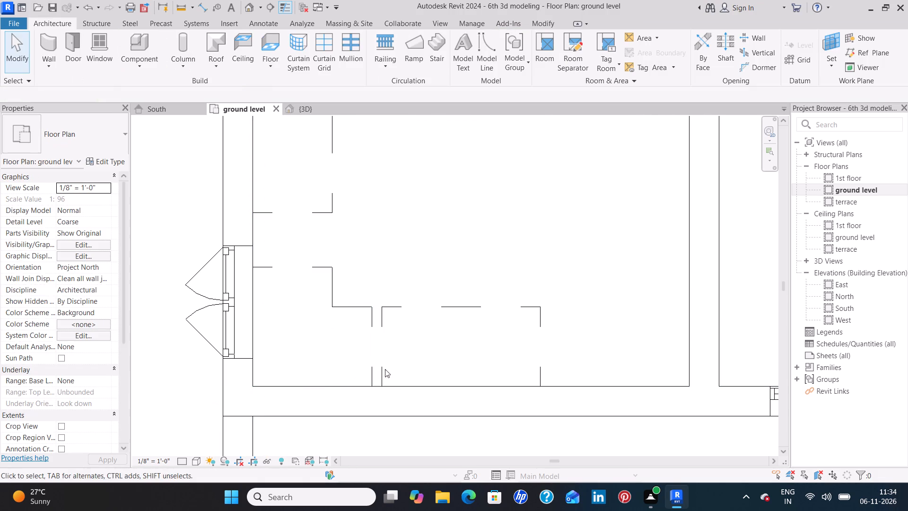
Nudge the south-wall vanity cabinet west until it sits flush against the corner cabinet.
click(391, 306)
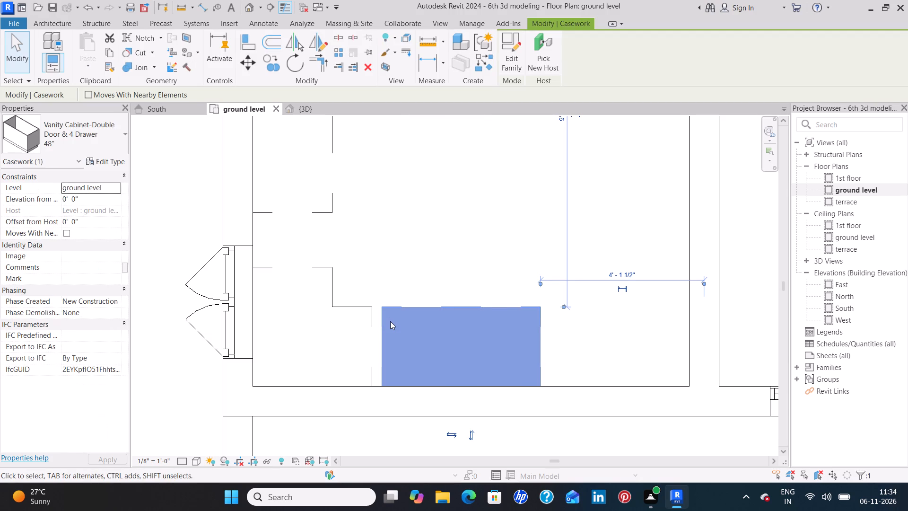
key(Left)
key(Left)
key(Left)
key(Left)
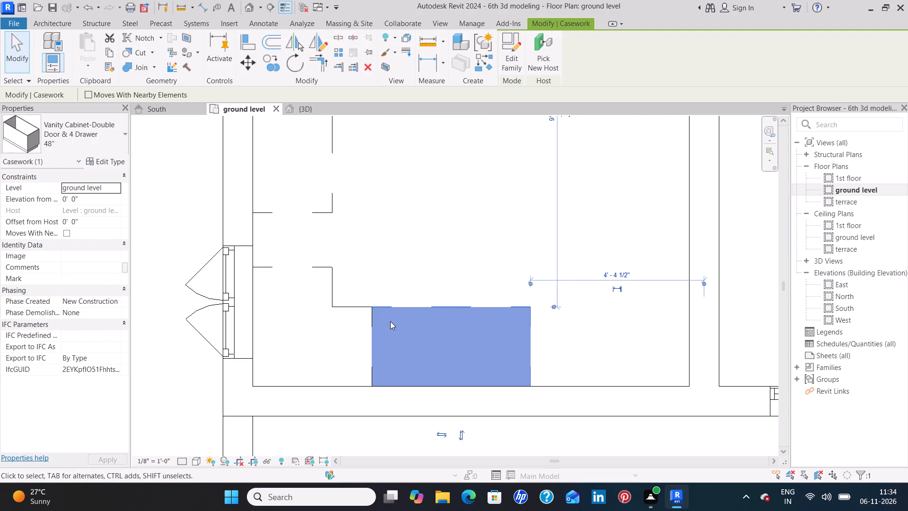
Nudge the west-wall vanity cabinet south until it sits flush against the corner cabinet.
click(331, 211)
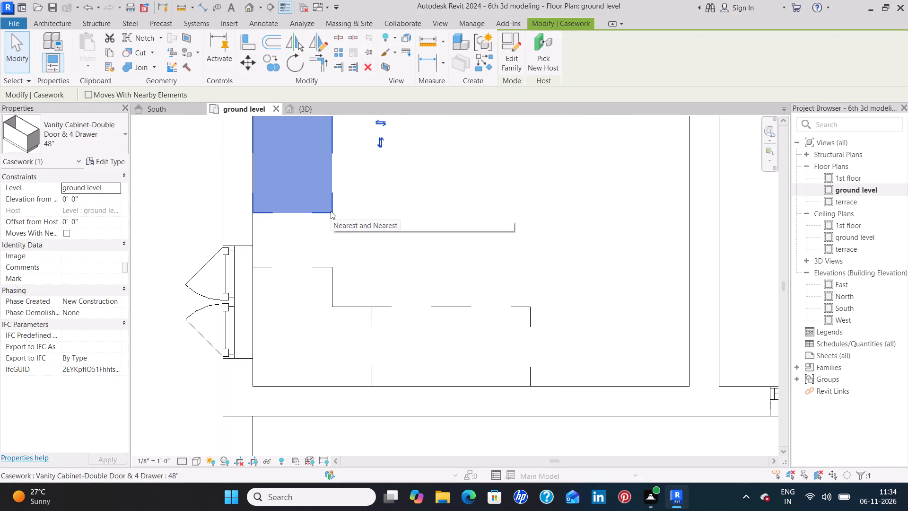
key(Down)
key(Down)
key(Down)
key(Down)
key(Down)
key(Down)
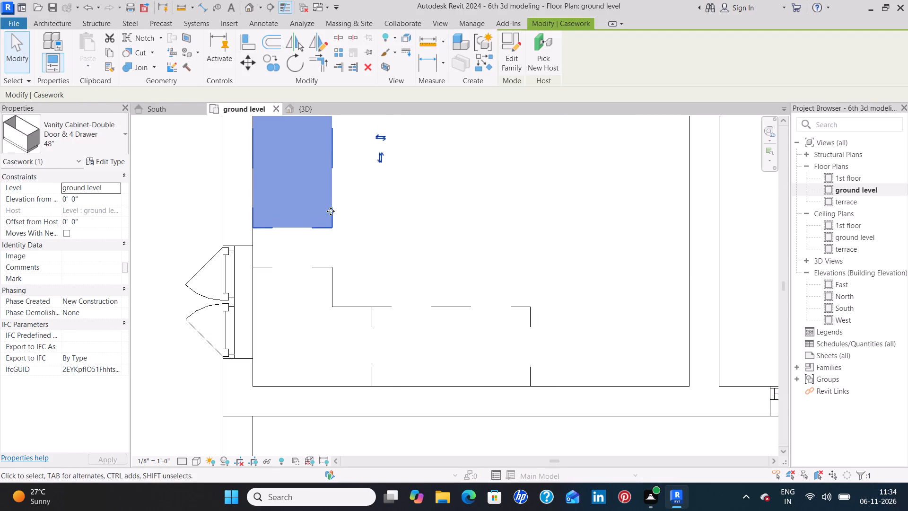
key(Down)
key(Down)
key(Down)
key(Down)
key(Down)
key(Down)
key(Down)
key(Down)
key(Down)
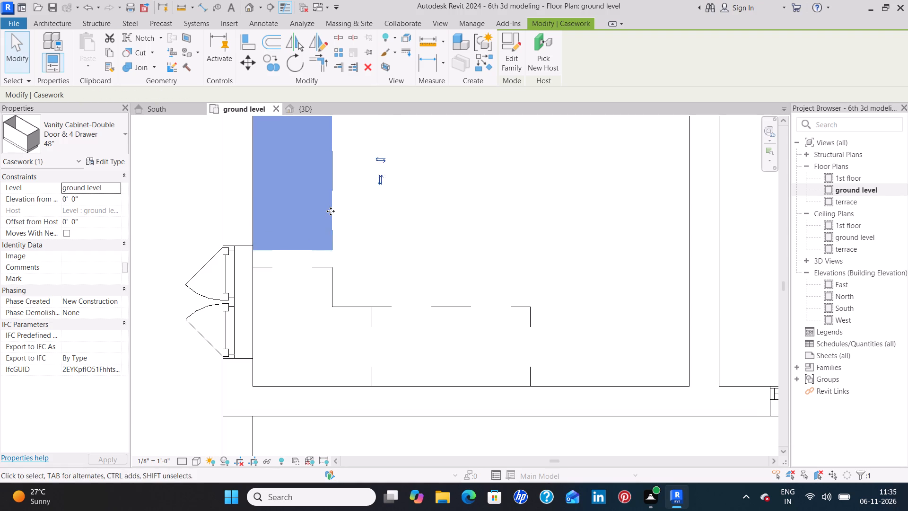
key(Down)
key(Down)
key(Down)
key(Down)
key(Down)
key(Down)
key(Down)
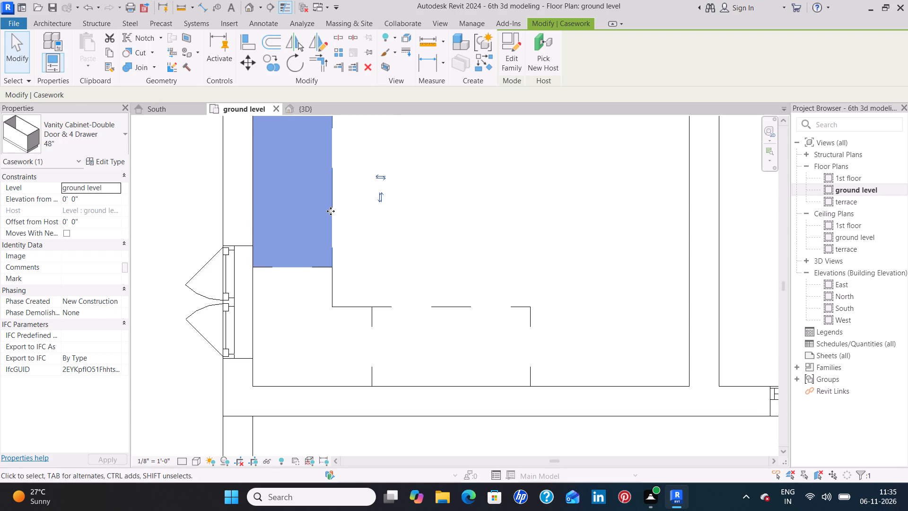
click(449, 237)
Load the component family Counter Top w Sink from the Casework Counter Tops library folder.
scroll(449, 236, down, 4)
middle_drag(485, 192, 477, 250)
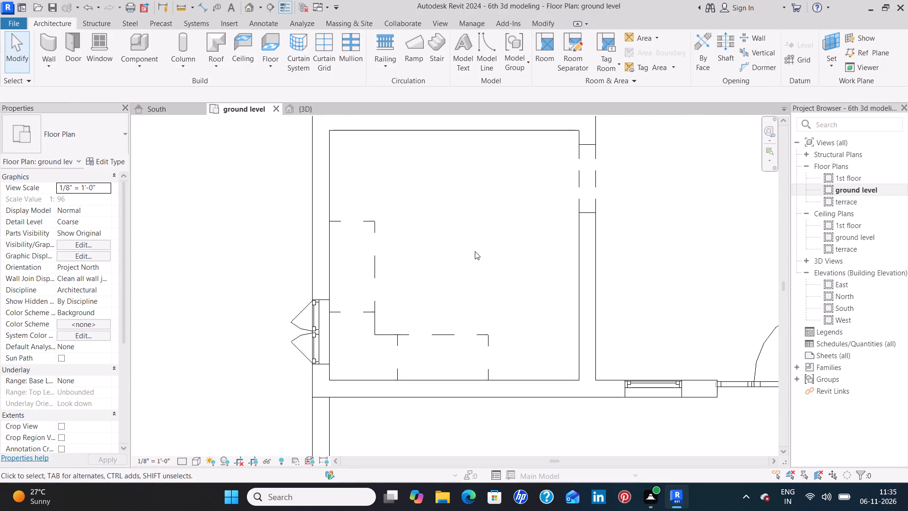
scroll(475, 251, down, 1)
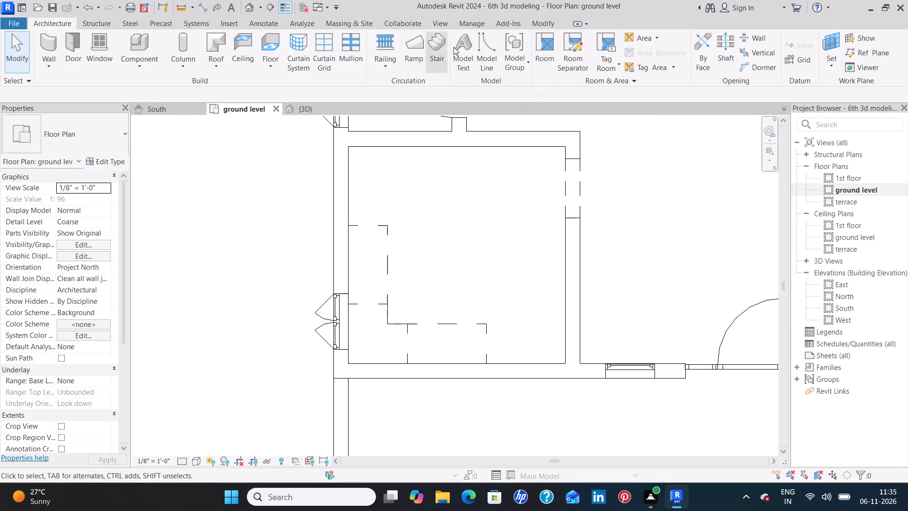
click(143, 39)
click(517, 63)
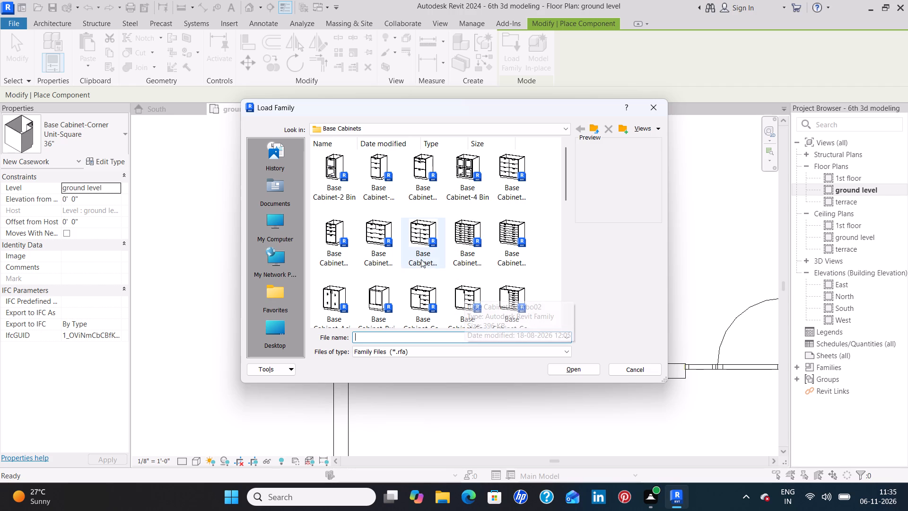
scroll(410, 284, down, 1)
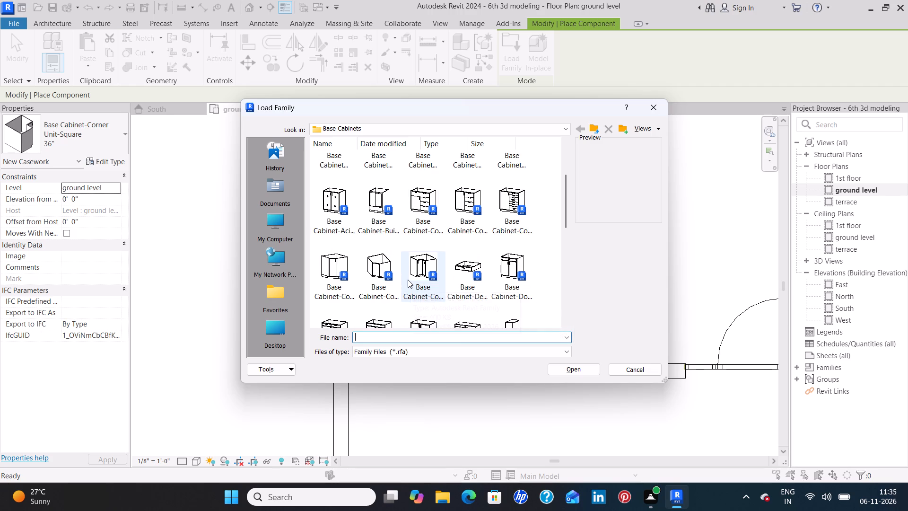
click(330, 200)
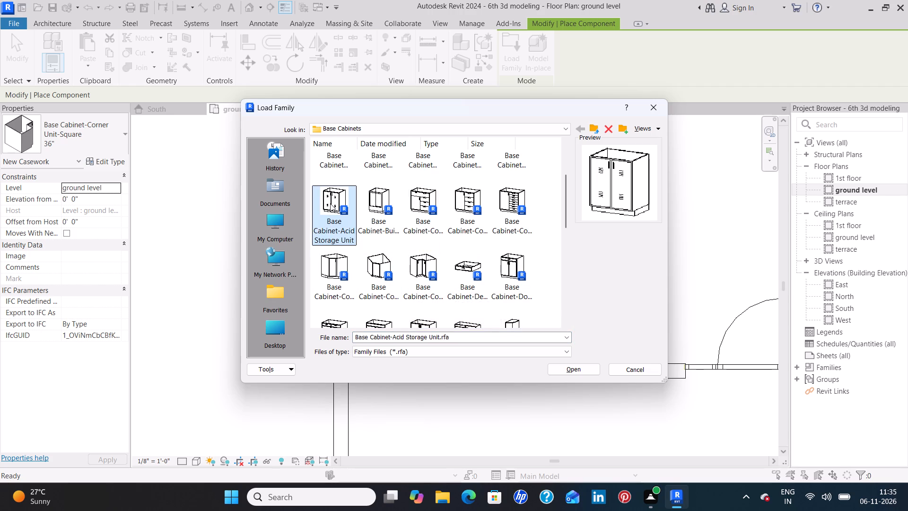
click(595, 130)
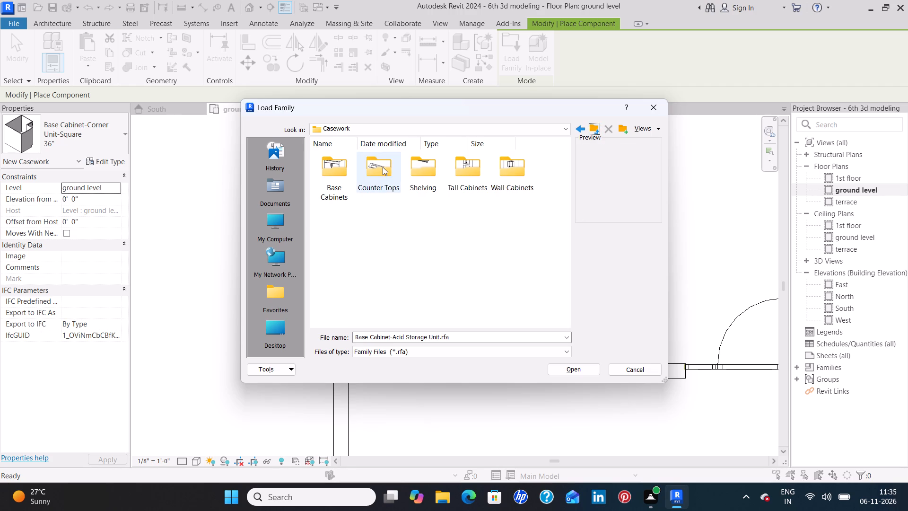
double_click(383, 167)
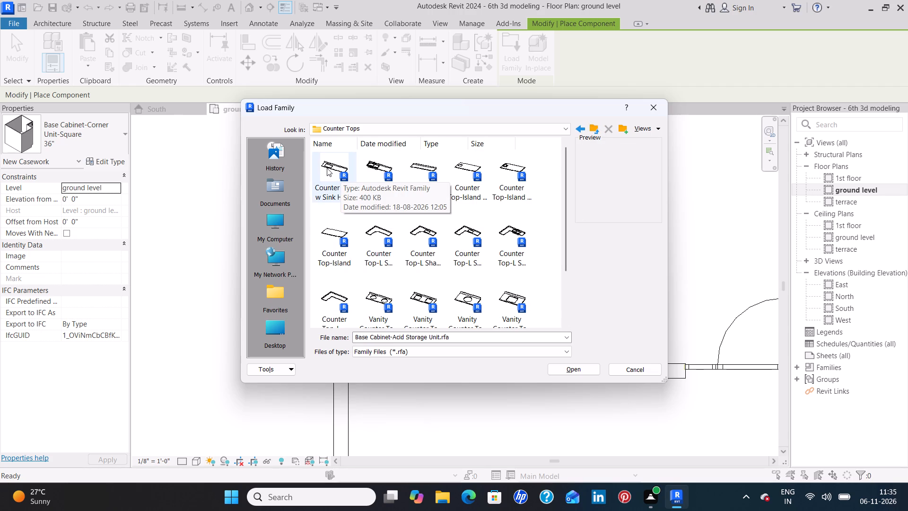
click(371, 166)
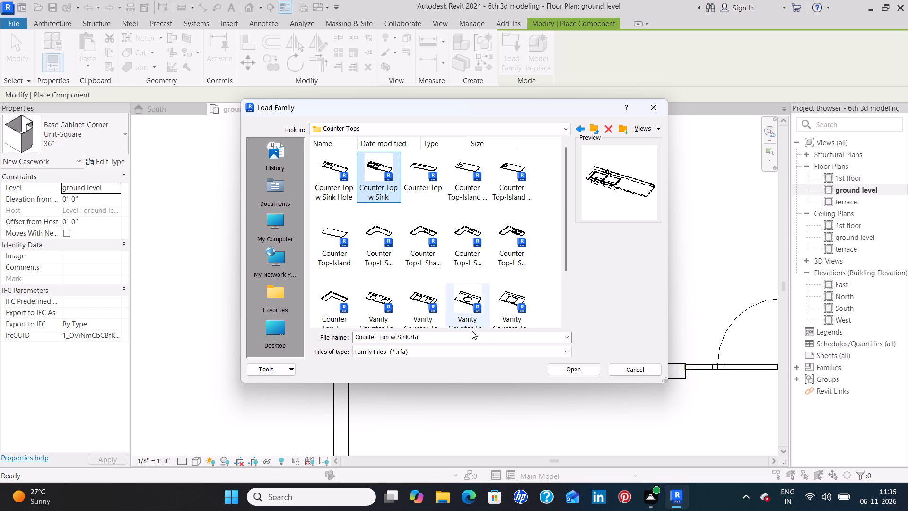
click(562, 365)
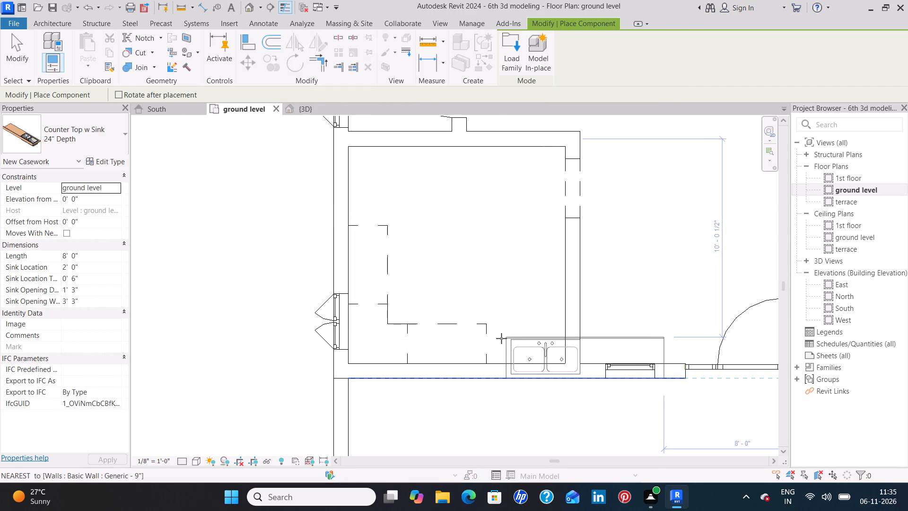
Place the 24" Depth Counter Top w Sink along the south wall, rotated 180 degrees and ending at the room's southeast corner.
key(space)
key(space)
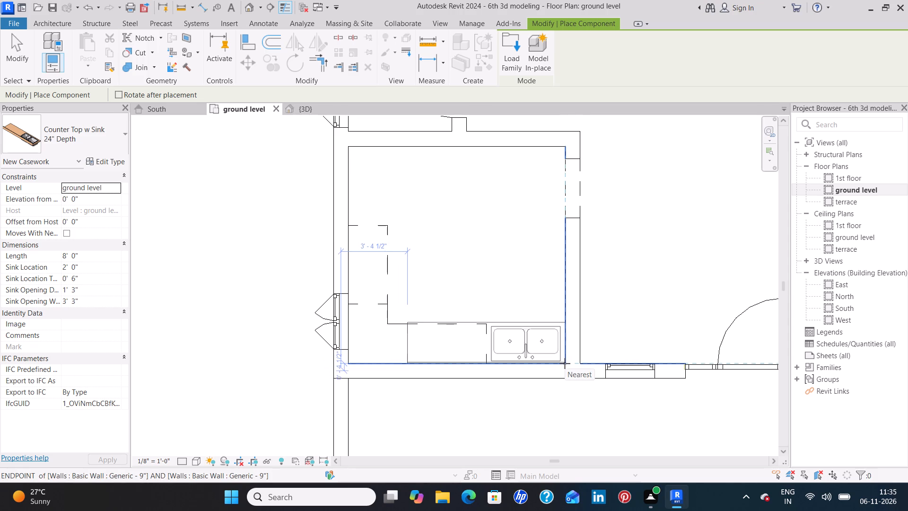
scroll(565, 363, up, 6)
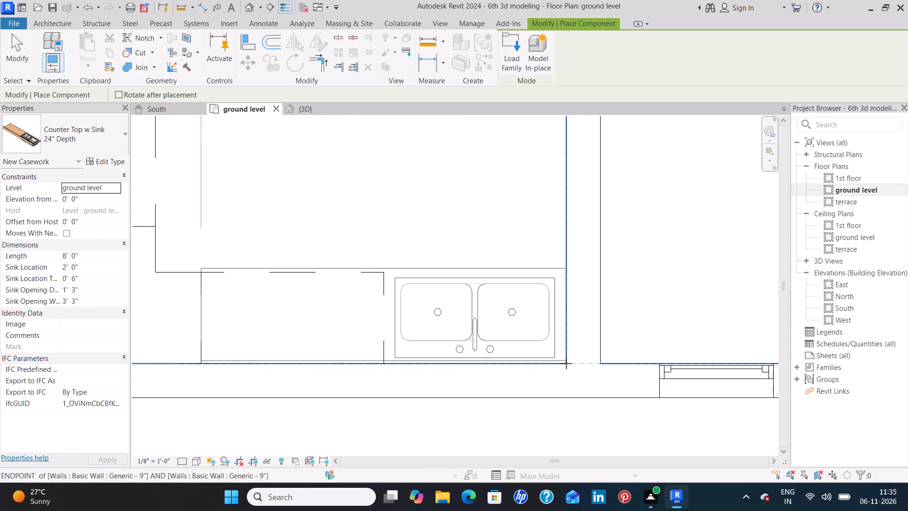
click(566, 363)
key(Escape)
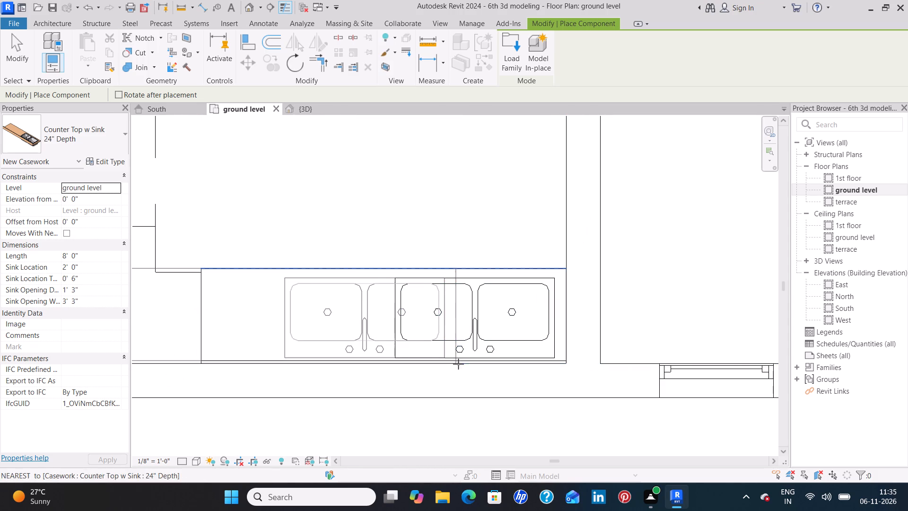
key(Escape)
Load the plain Counter Top component family from the Counter Tops library folder.
scroll(452, 208, down, 3)
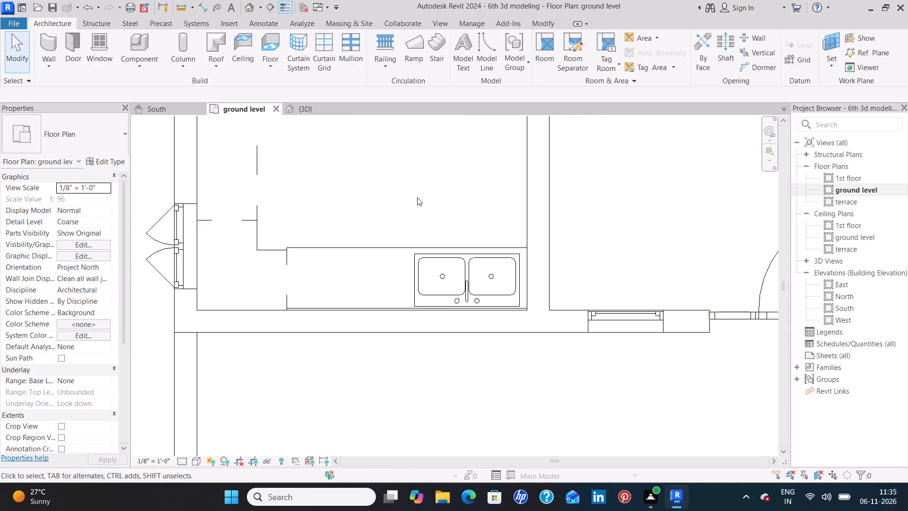
scroll(415, 197, down, 2)
middle_drag(411, 194, 445, 264)
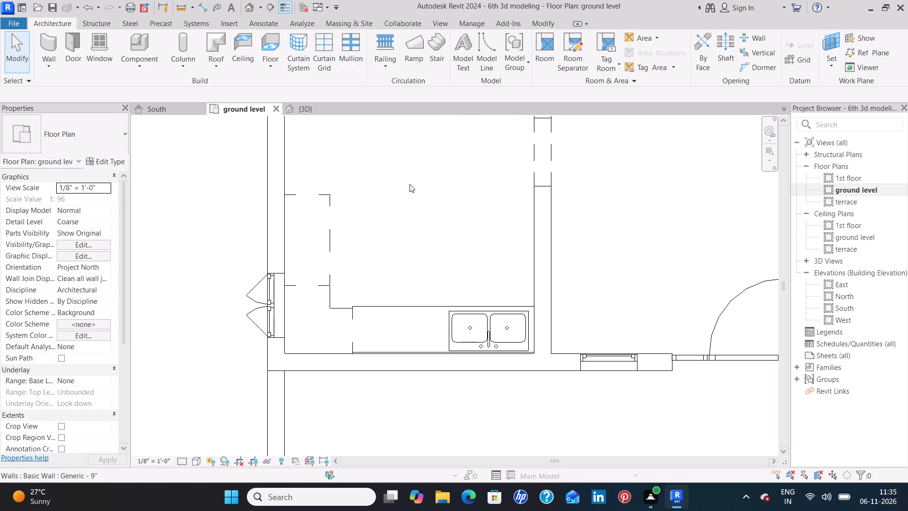
middle_drag(418, 260, 418, 285)
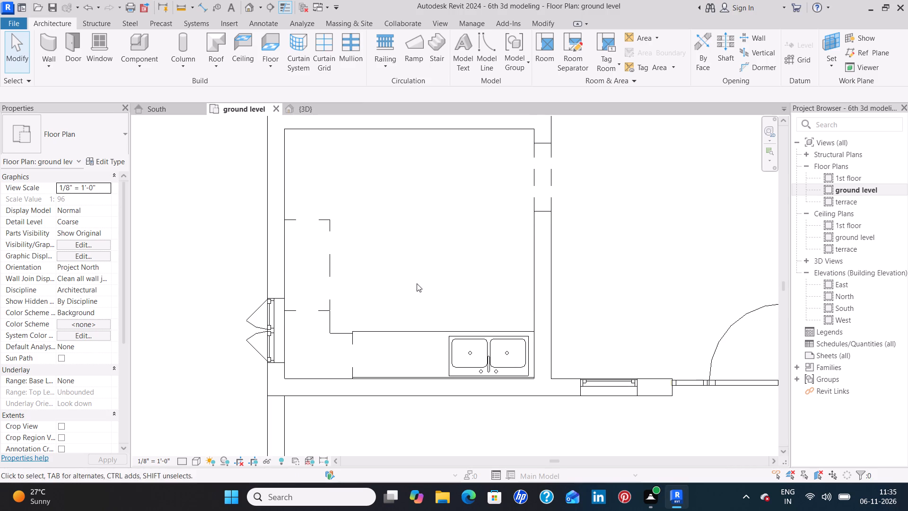
click(142, 47)
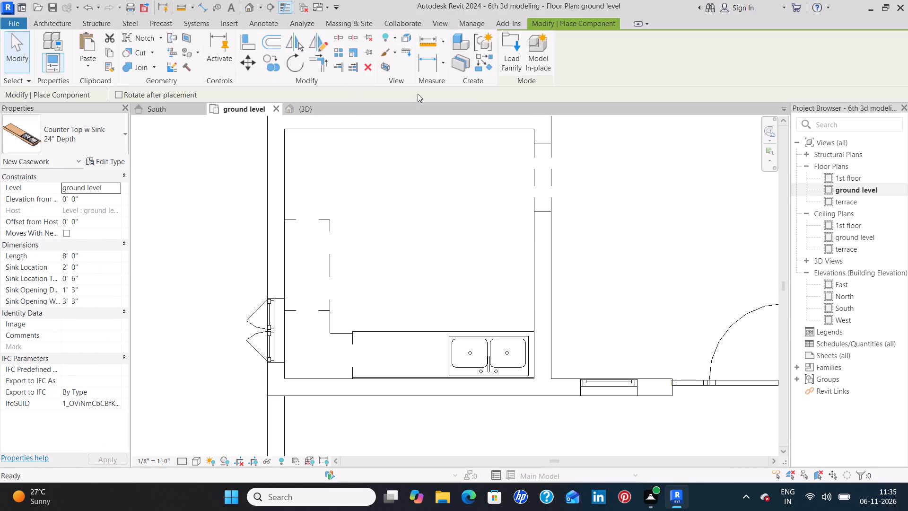
click(513, 64)
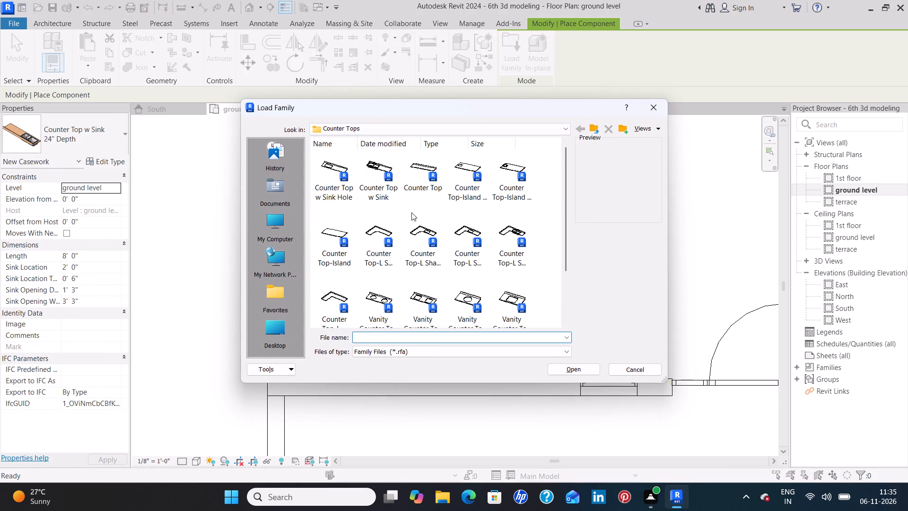
click(417, 166)
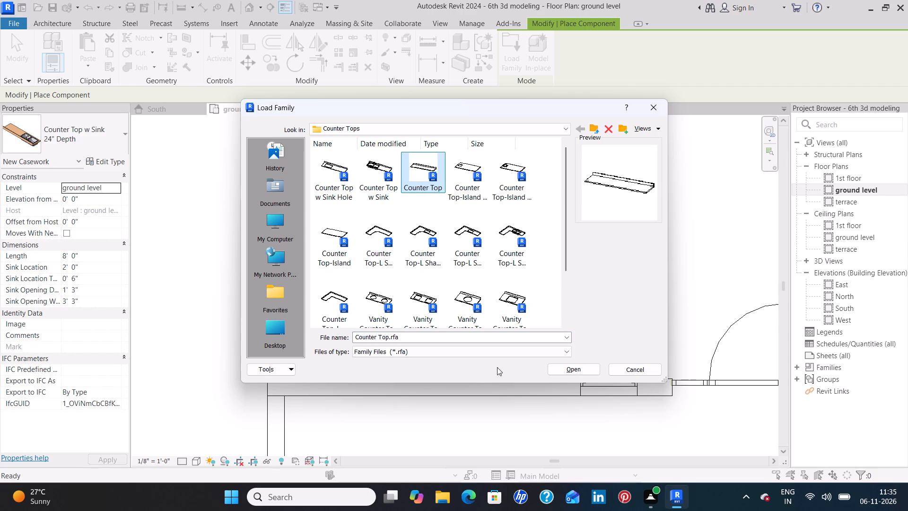
click(559, 368)
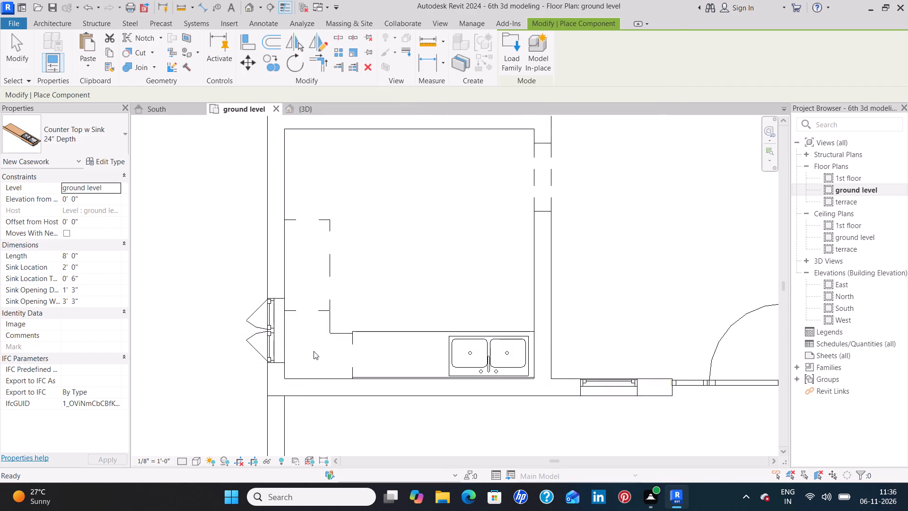
Place the 24" Depth Counter Top along the west wall, rotated to run north from the room's southwest corner.
key(space)
key(space)
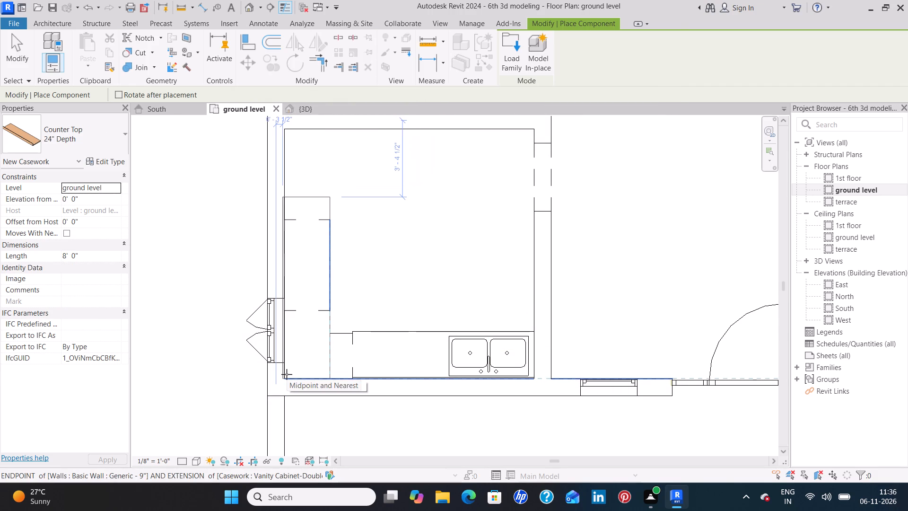
scroll(287, 374, up, 3)
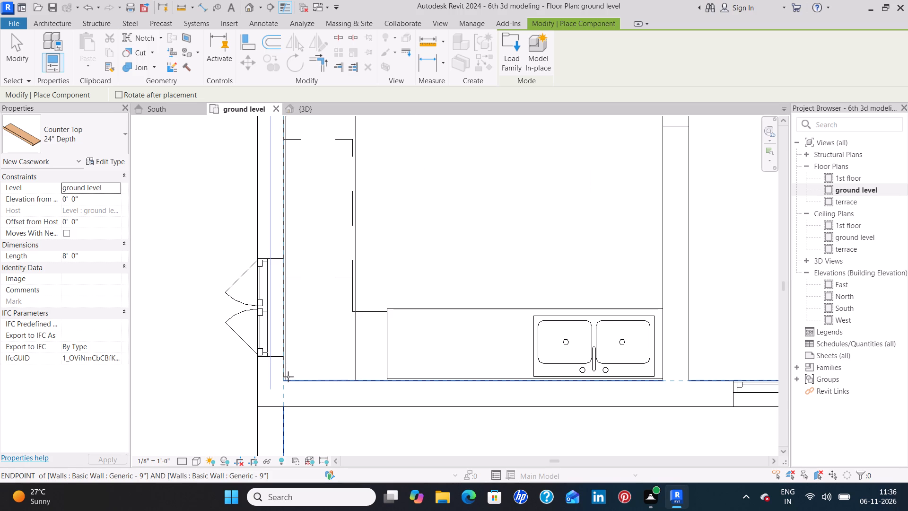
click(288, 377)
key(Escape)
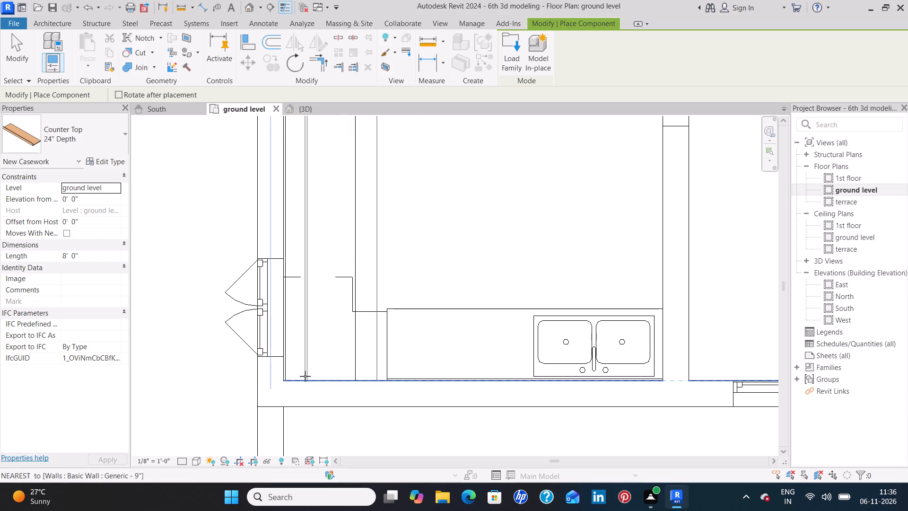
key(Escape)
Stretch the sink countertop's west end to meet the west-wall countertop's edge, making it 8' 11" long.
click(385, 355)
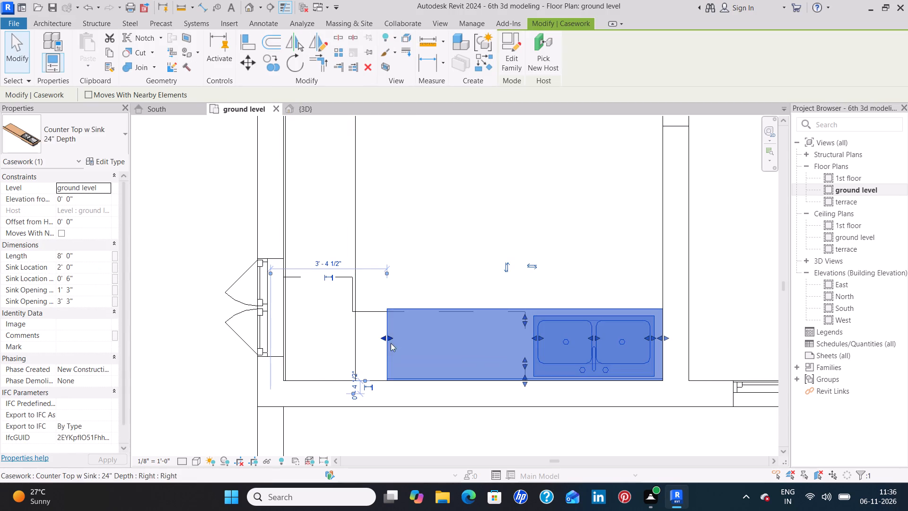
drag(384, 337, 353, 337)
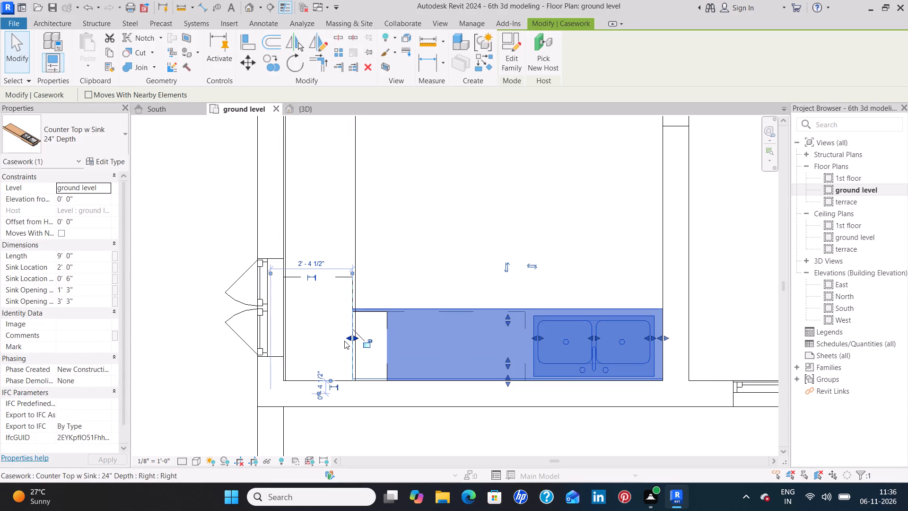
click(493, 227)
scroll(492, 227, down, 1)
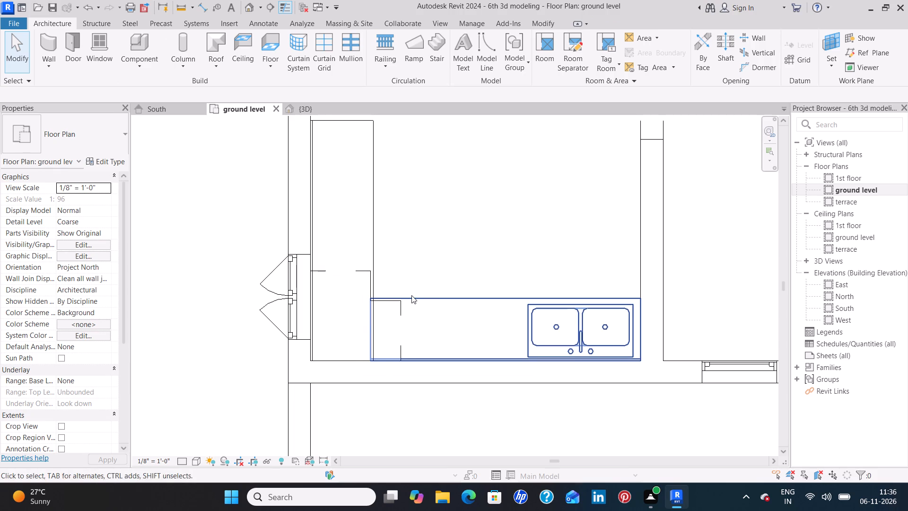
click(412, 295)
scroll(359, 332, up, 8)
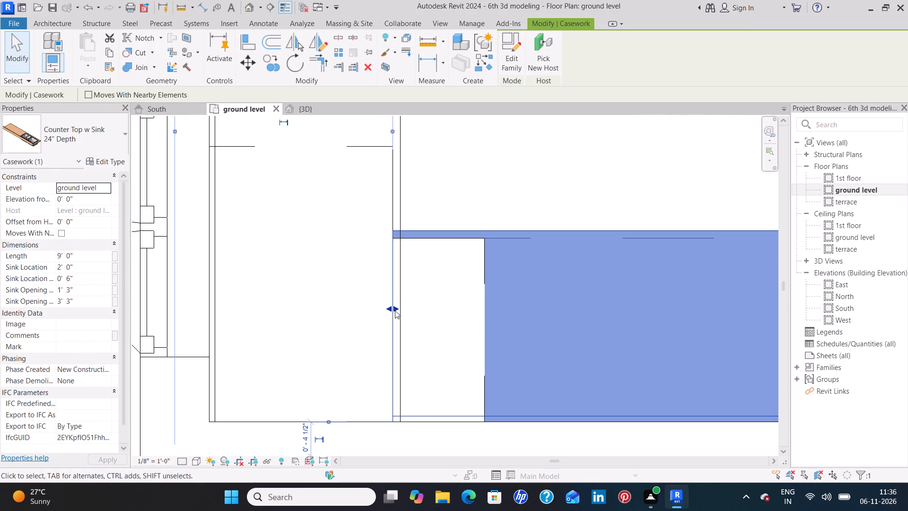
drag(394, 308, 400, 308)
click(543, 204)
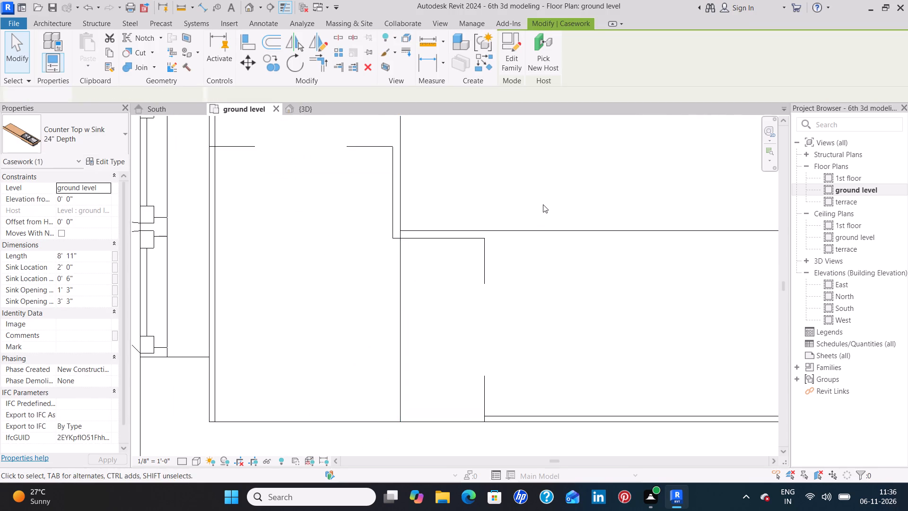
Examine the kitchen cabinets and countertops in the 3D view and check the corner base cabinet's type dimensions.
scroll(543, 204, down, 7)
middle_drag(593, 170, 523, 282)
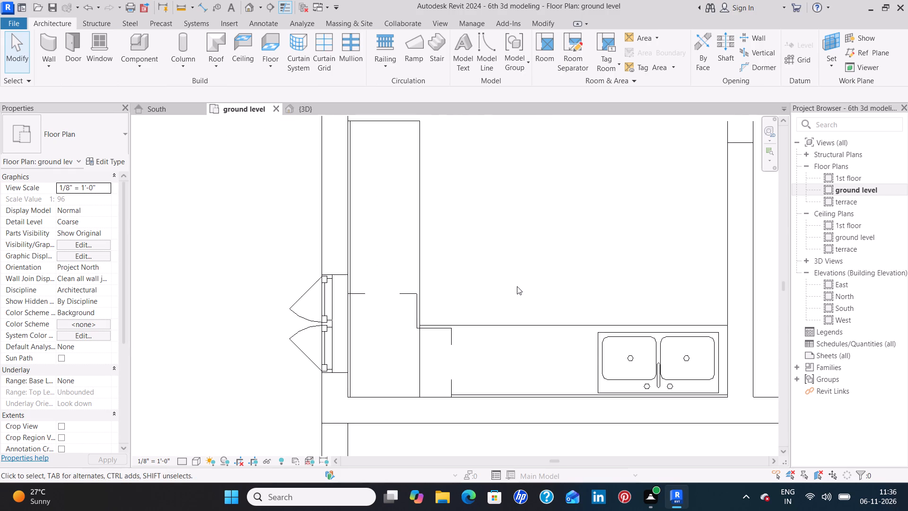
scroll(517, 286, down, 2)
scroll(507, 237, down, 2)
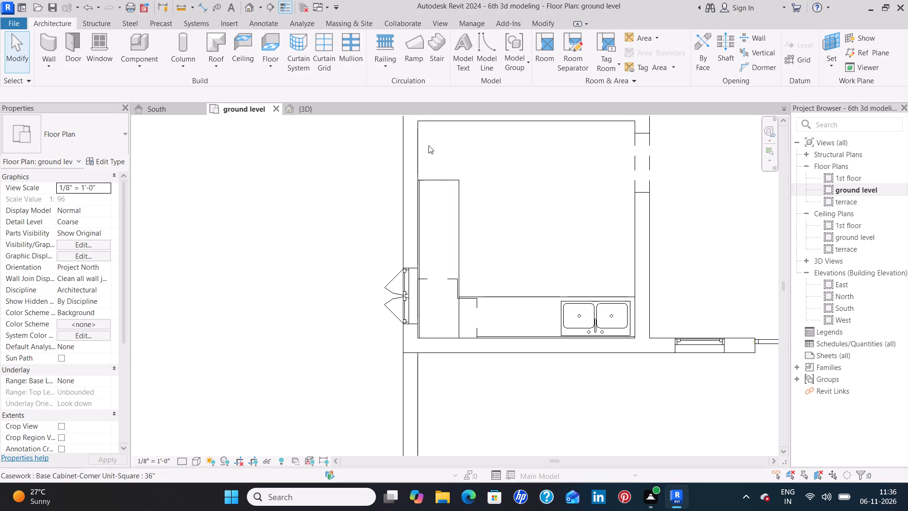
click(310, 113)
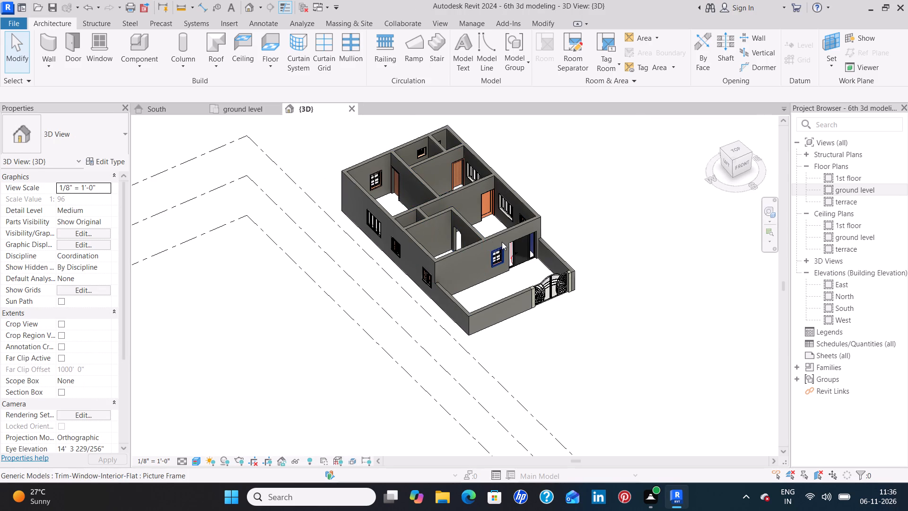
shift+middle_drag(499, 243, 360, 265)
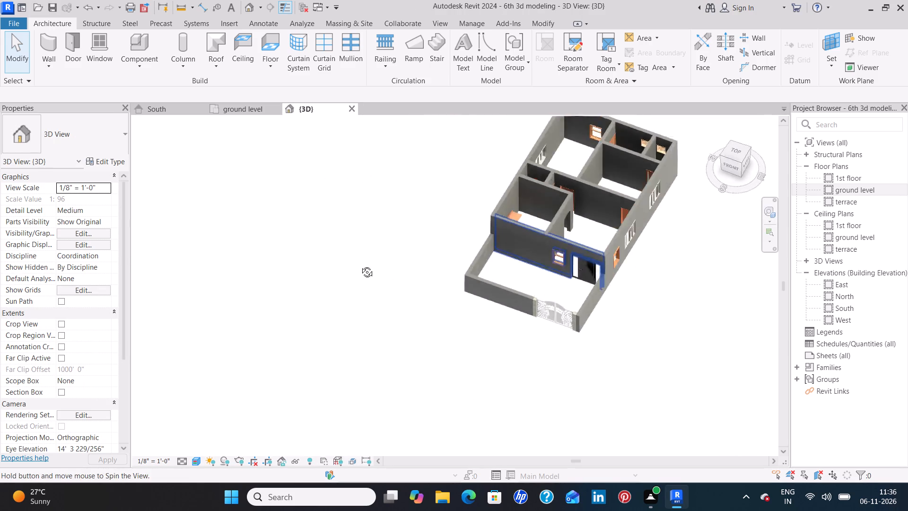
shift+middle_drag(360, 265, 312, 245)
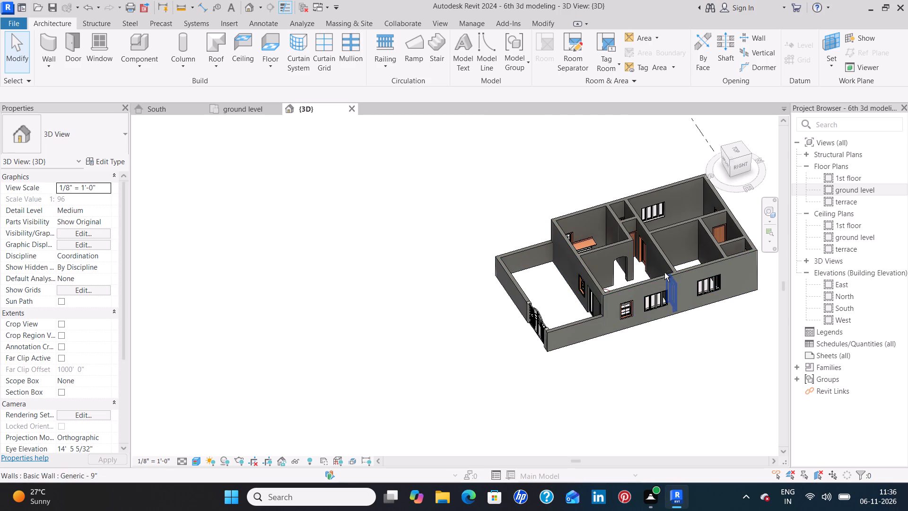
shift+middle_drag(664, 273, 583, 357)
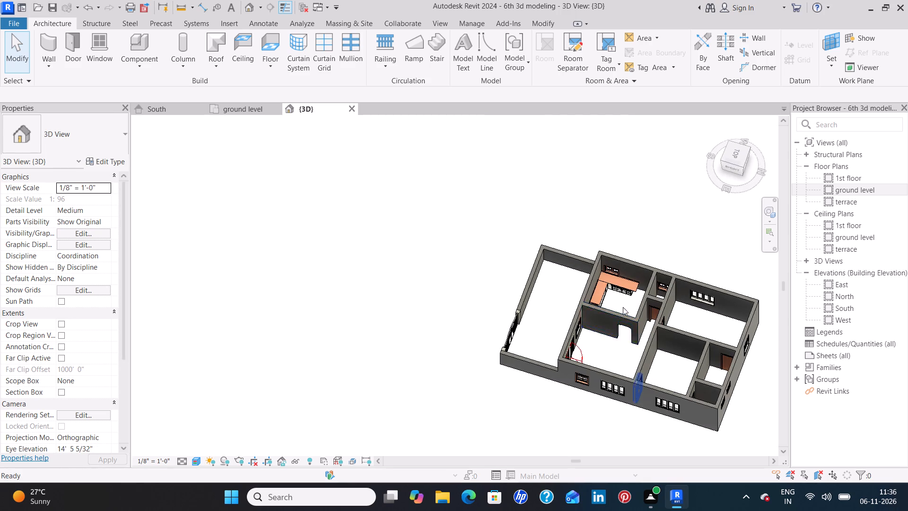
scroll(625, 296, up, 12)
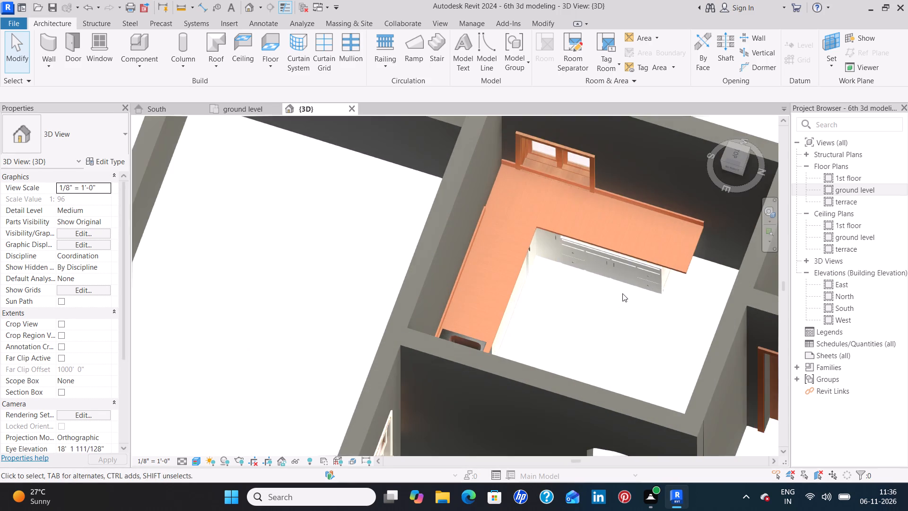
scroll(622, 293, up, 4)
click(488, 216)
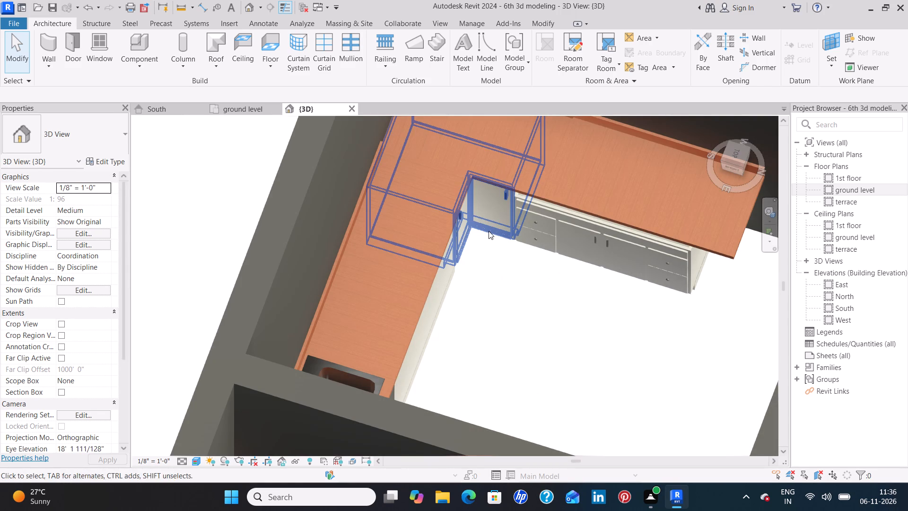
click(489, 231)
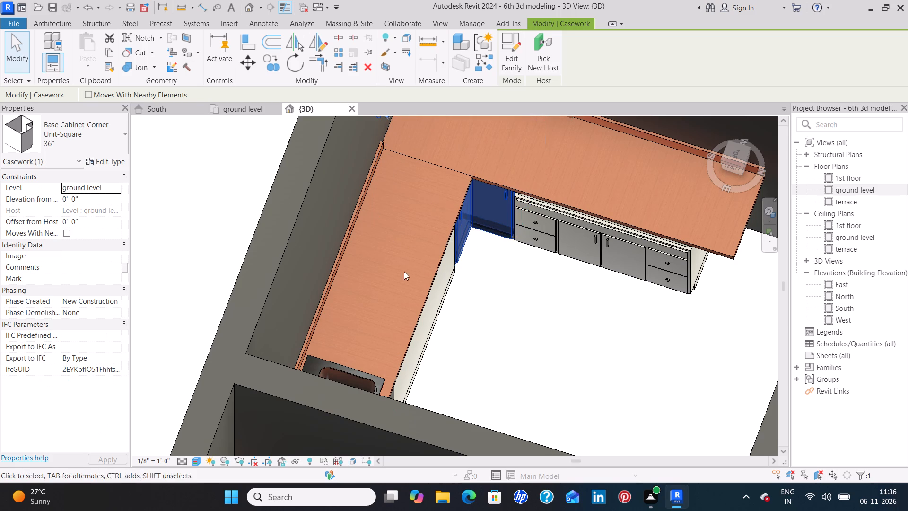
click(119, 159)
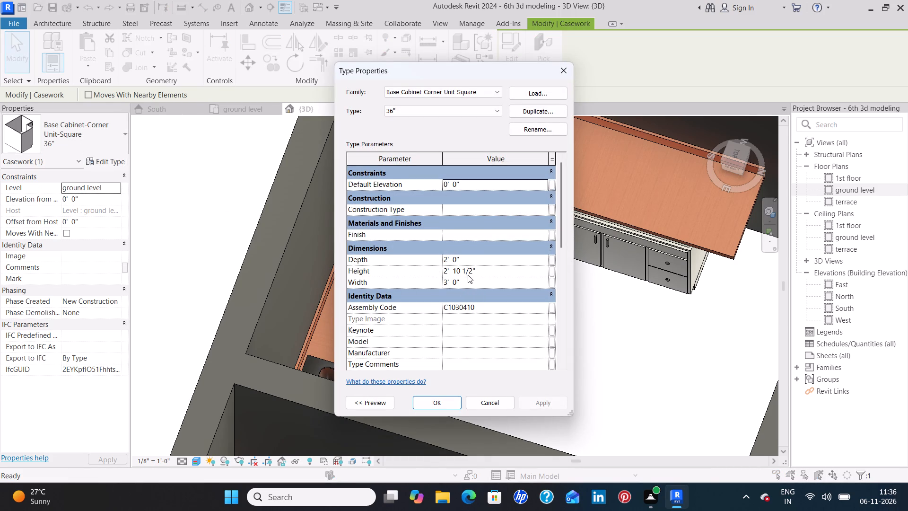
click(561, 74)
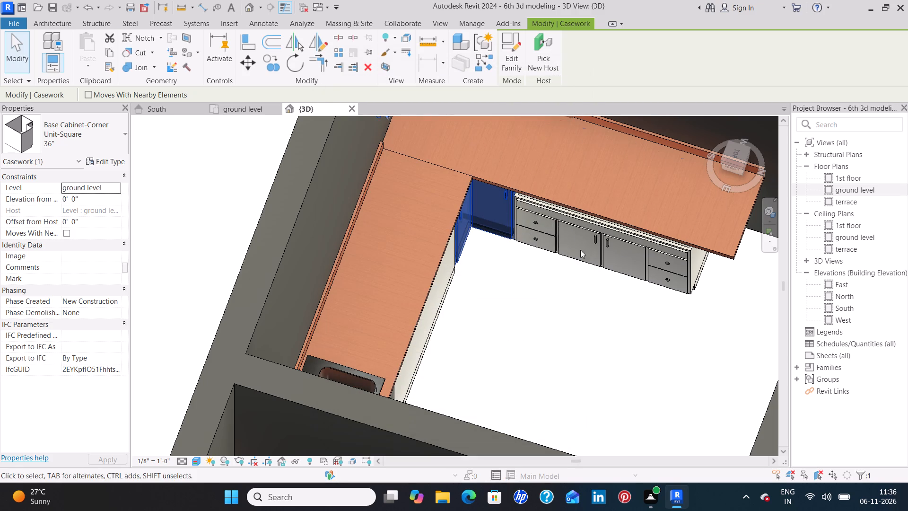
Set the height of the 48" Vanity Cabinet-Double Door & 4 Drawer type to 2' 10 1/2".
click(618, 237)
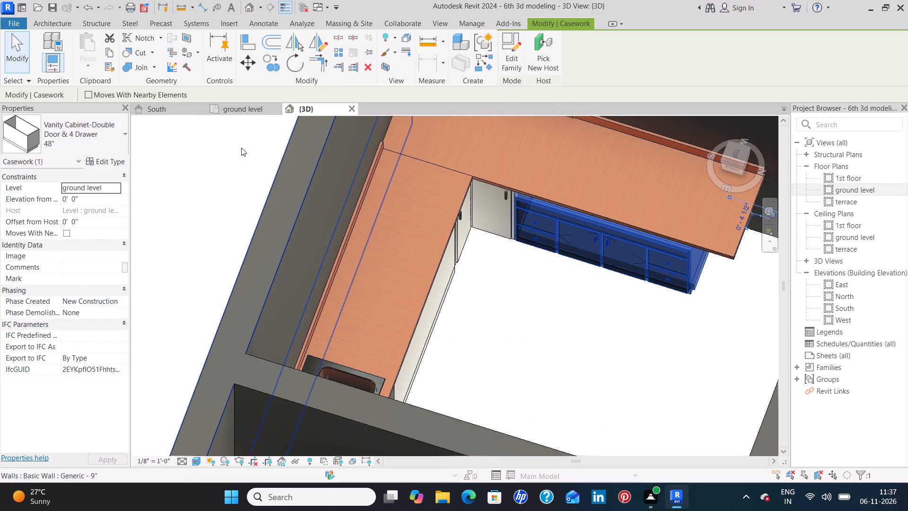
click(107, 157)
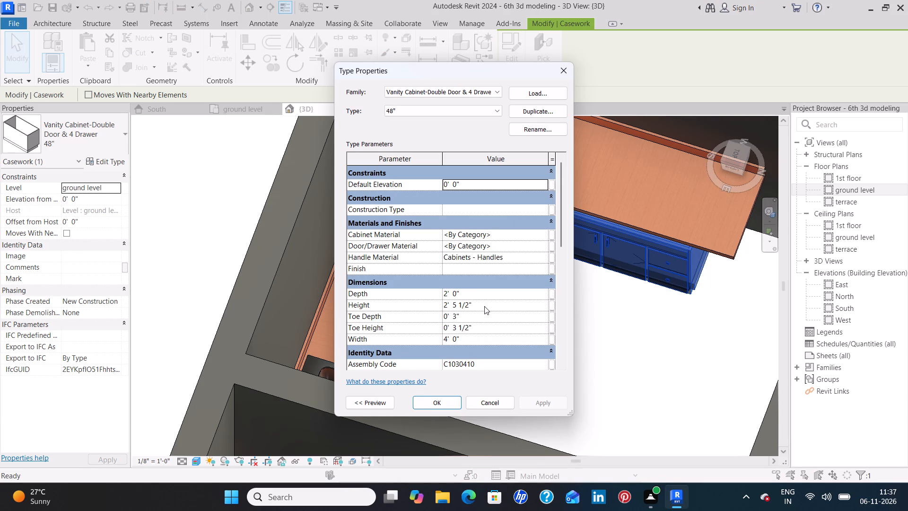
click(458, 304)
key(BackSpace)
key(BackSpace)
text(10)
key(space)
click(532, 401)
click(436, 409)
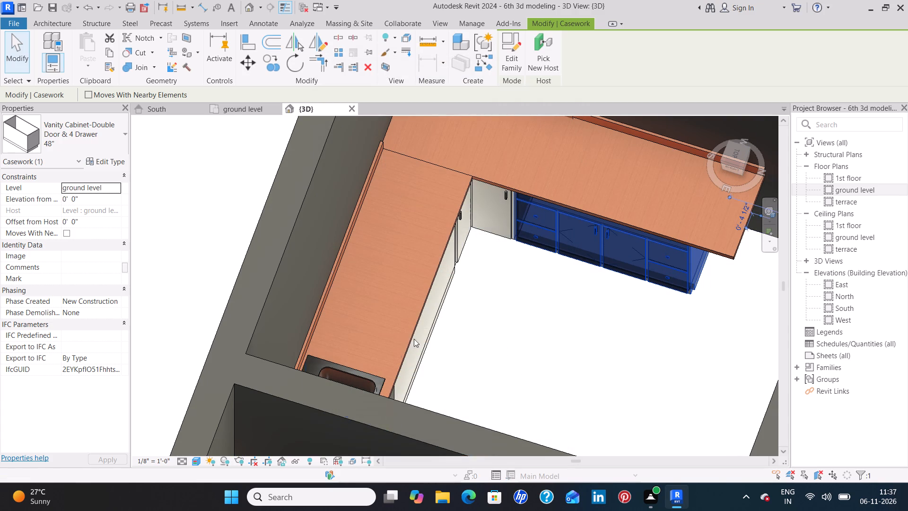
Rotate the vanity cabinet beneath the sink countertop 180 degrees so its doors and drawers face into the room.
click(427, 338)
key(space)
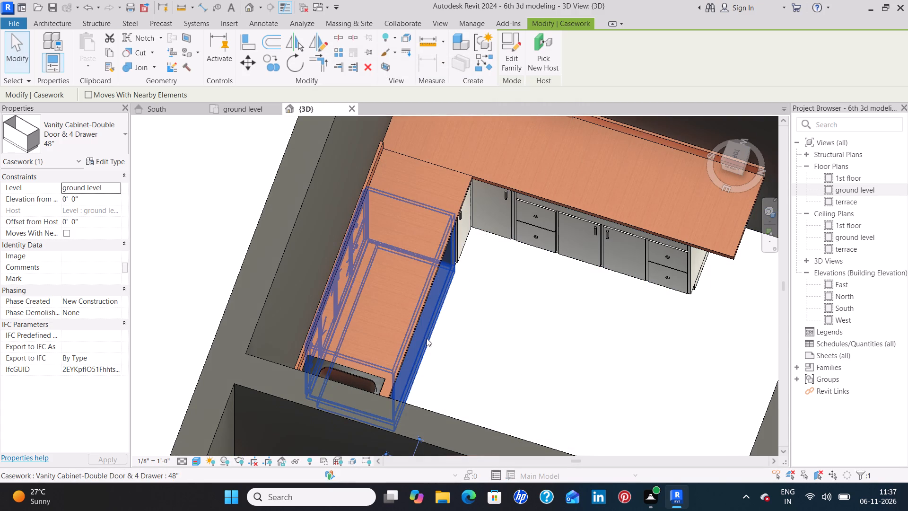
key(space)
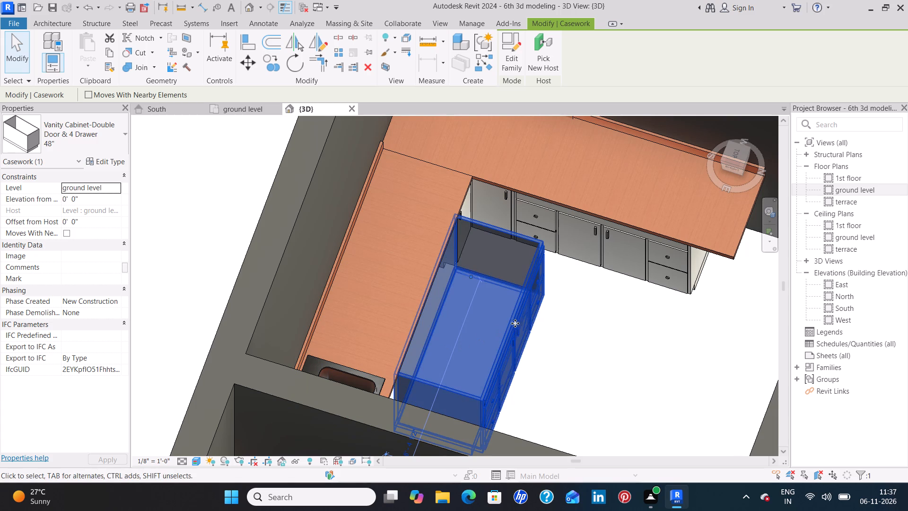
click(108, 158)
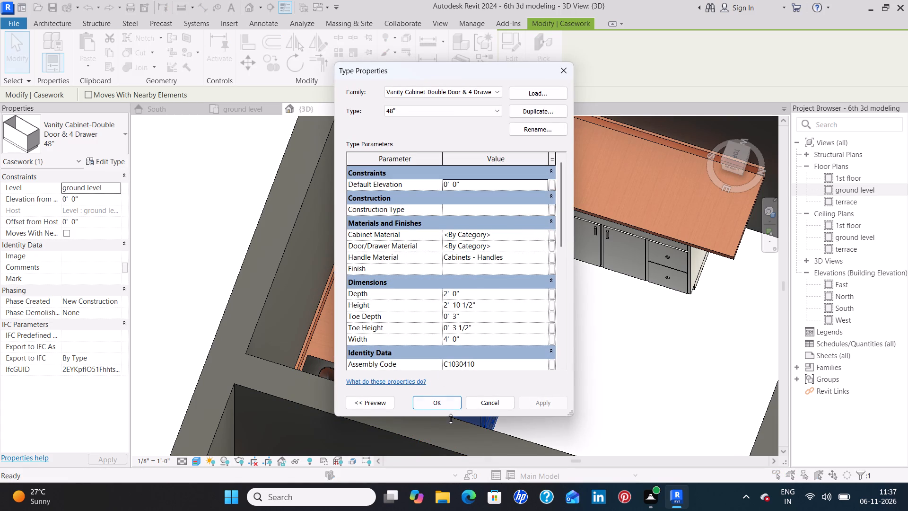
click(442, 405)
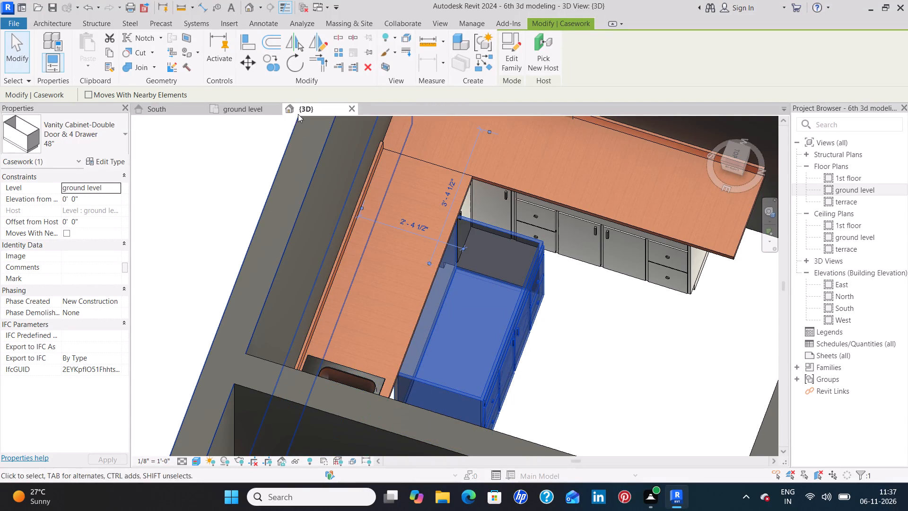
Nudge the rotated vanity cabinet south in the ground level plan until its back sits against the south wall.
click(232, 107)
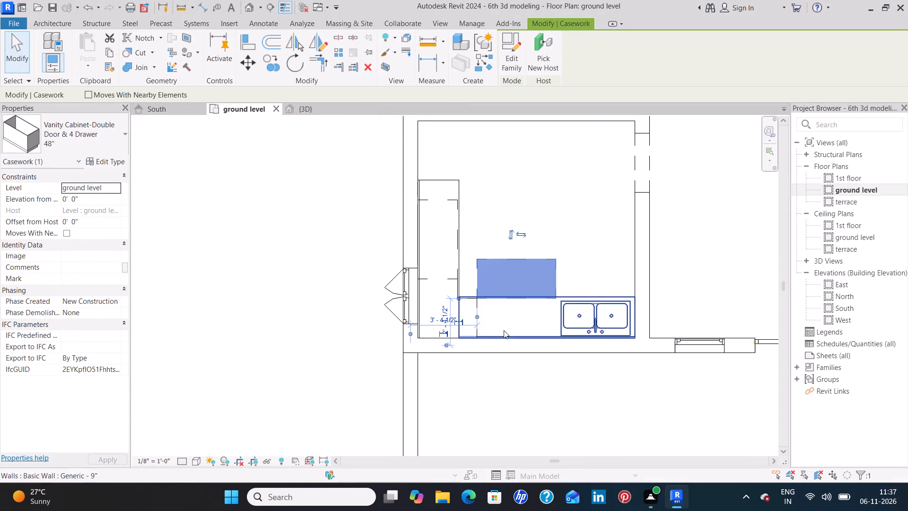
scroll(583, 215, up, 4)
key(Down)
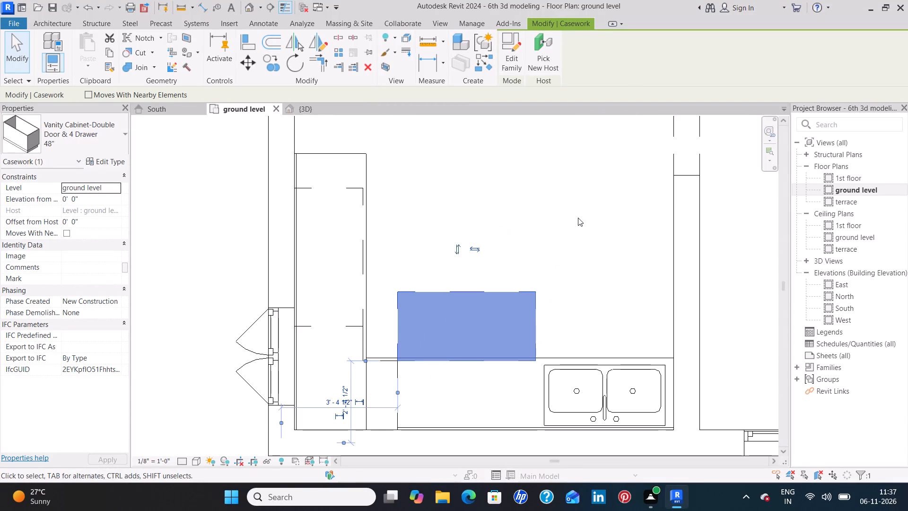
key(Down)
key(Down)
key(Down)
key(Down)
key(Down)
key(Down)
key(Down)
key(Down)
key(Down)
key(Down)
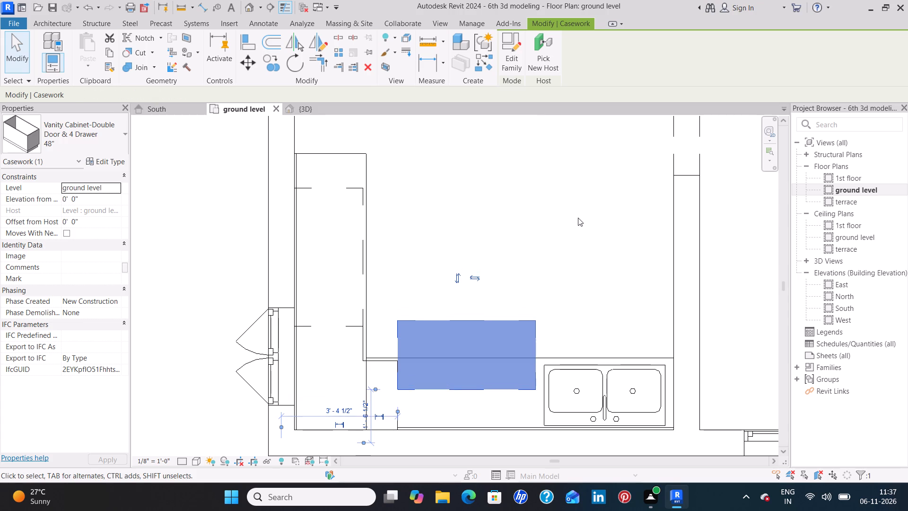
key(Down)
key(Down)
key(Down)
key(Down)
key(Down)
key(Down)
key(Down)
key(Down)
key(Down)
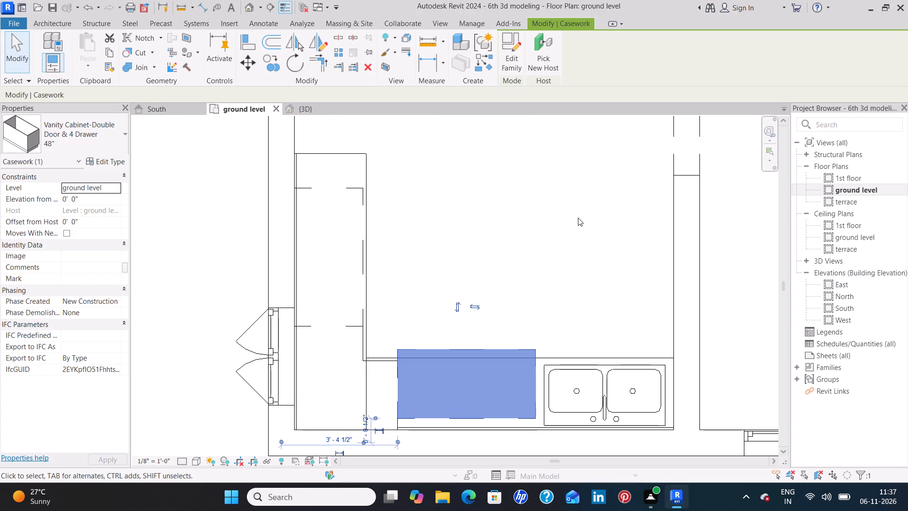
key(Down)
key(Down)
key(Down)
key(Down)
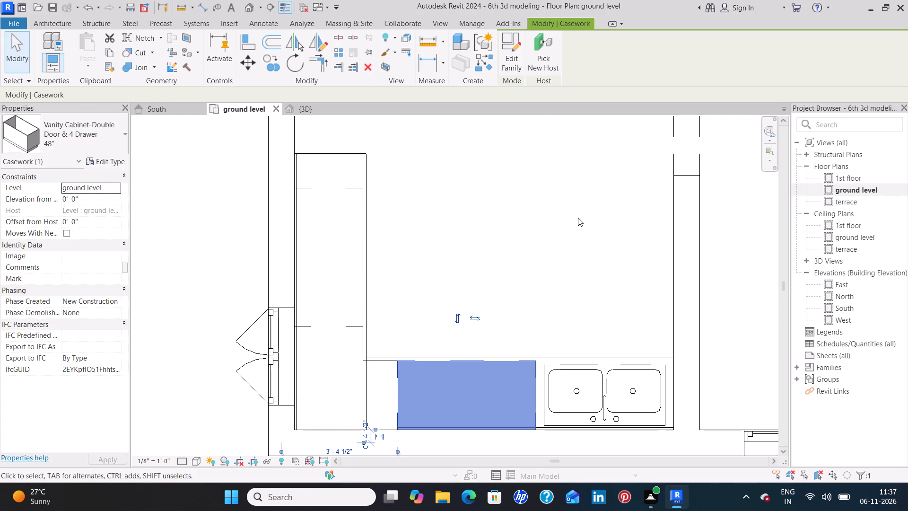
click(578, 217)
Examine the kitchen base cabinets and both countertops from several angles in the 3D view.
scroll(571, 218, down, 4)
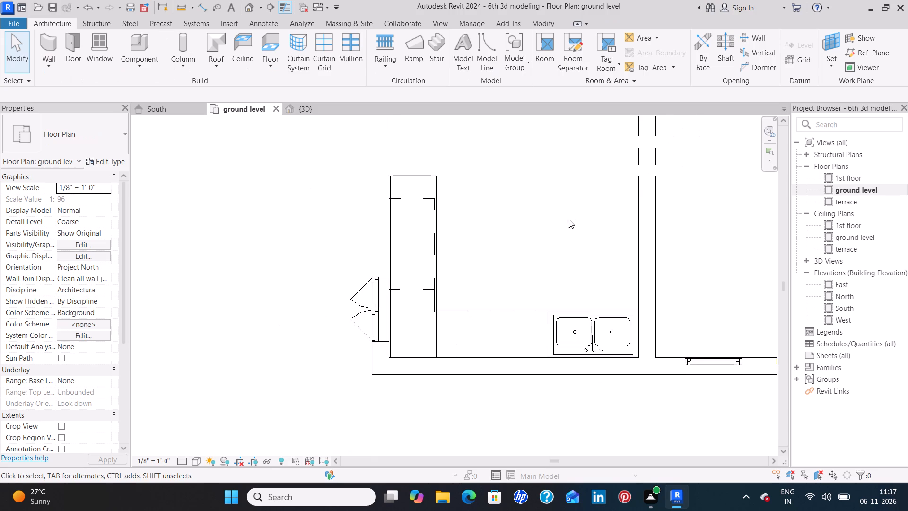
click(301, 111)
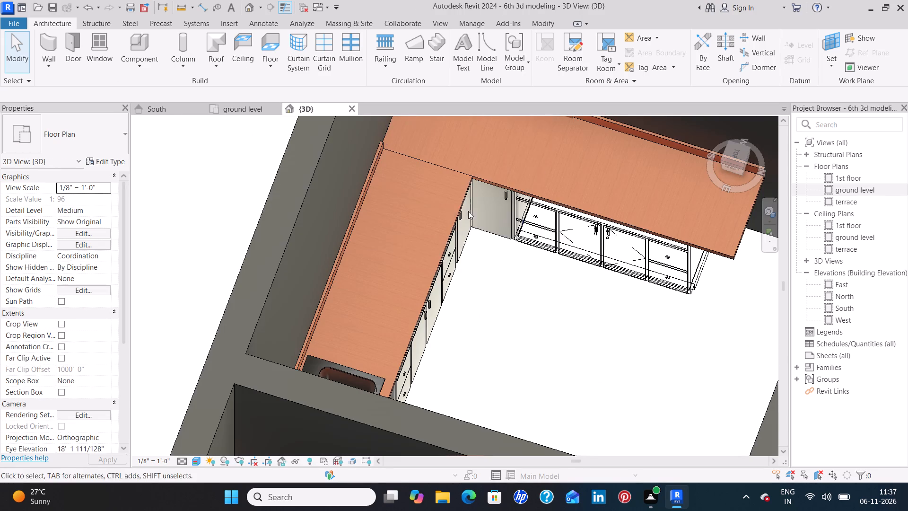
middle_drag(526, 377, 505, 374)
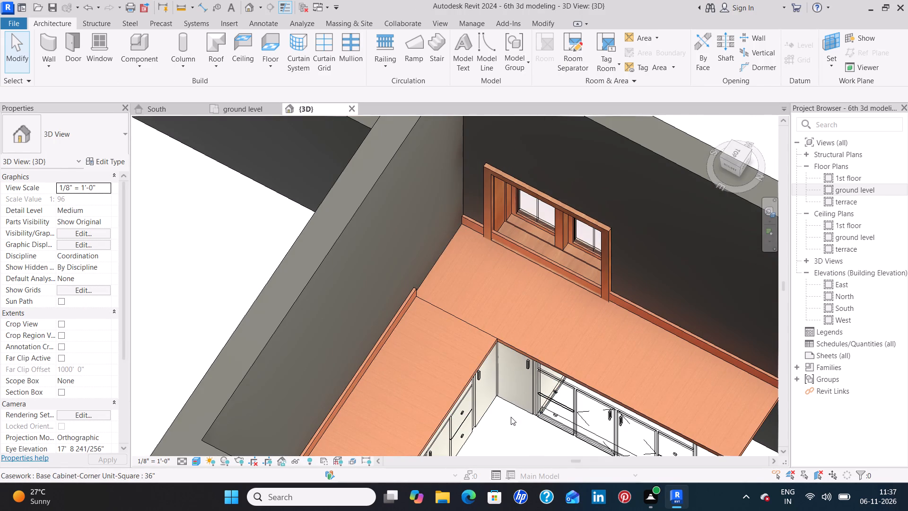
scroll(508, 418, down, 1)
click(508, 425)
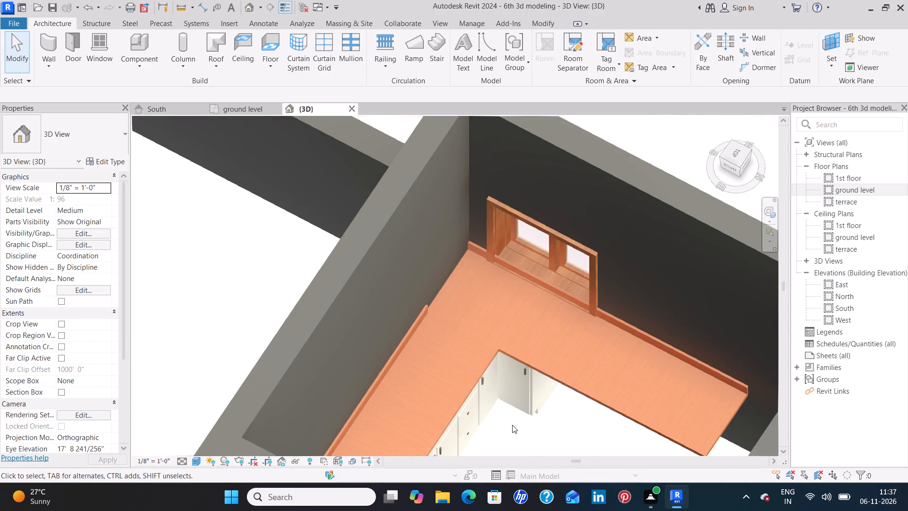
middle_drag(512, 425, 486, 270)
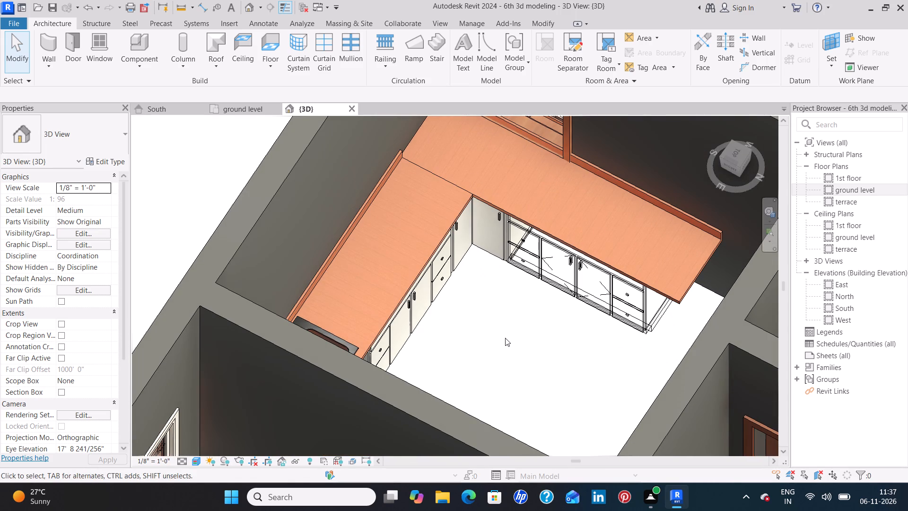
click(505, 338)
right_click(514, 347)
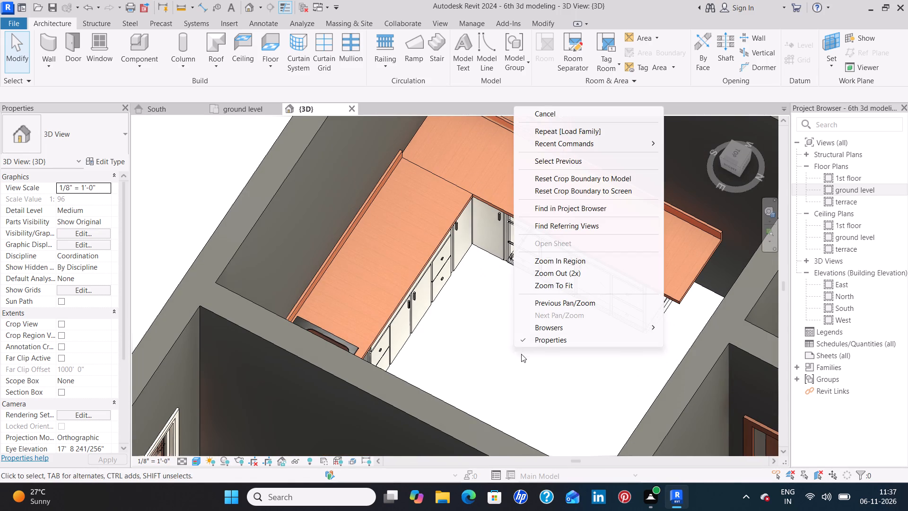
click(476, 361)
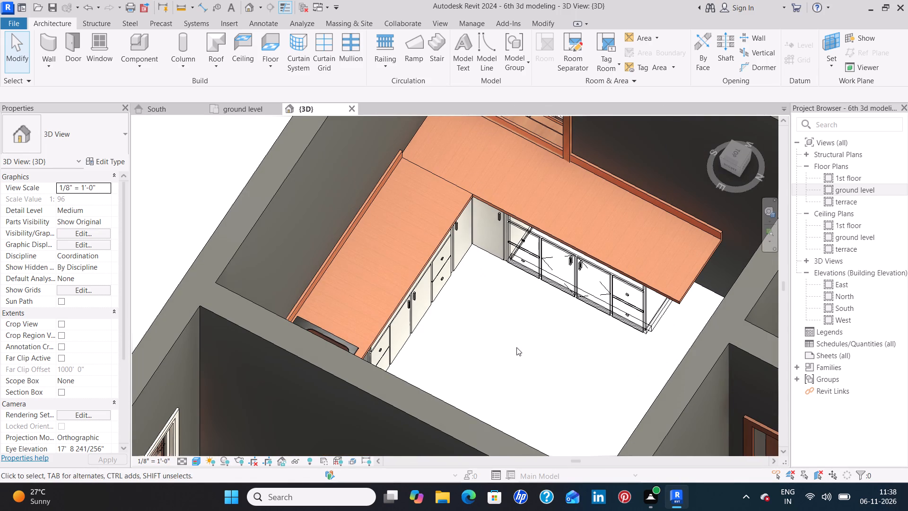
middle_drag(516, 347, 474, 374)
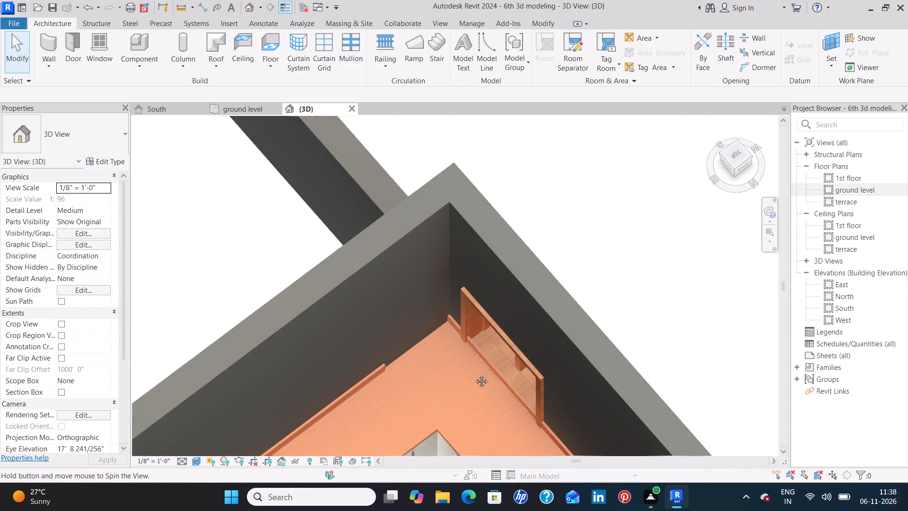
middle_drag(474, 374, 473, 376)
middle_drag(410, 394, 375, 234)
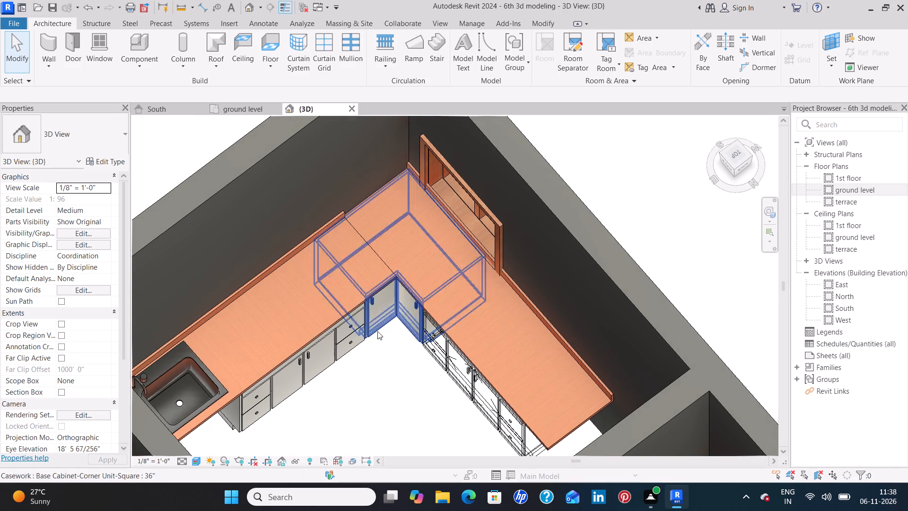
middle_drag(332, 378, 349, 315)
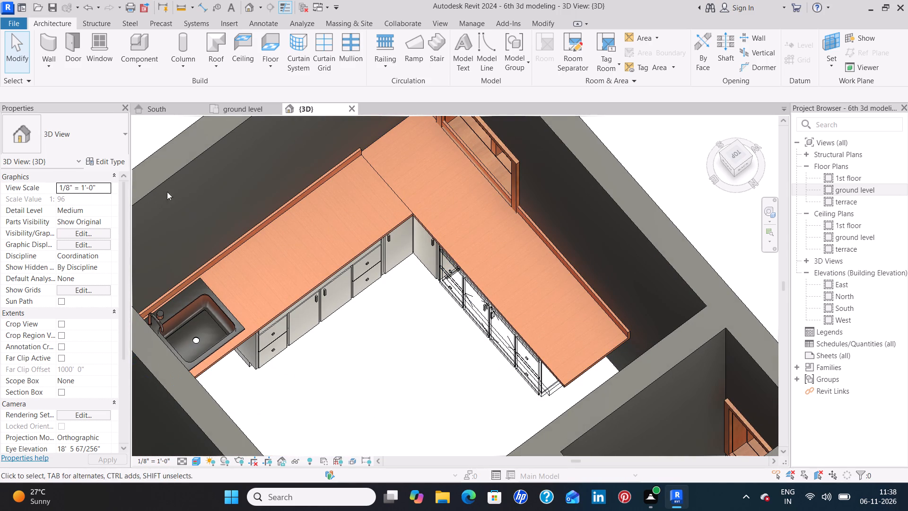
In the ground level plan, shorten the plain countertop along the west wall from its south end to a 6' 0" length.
click(233, 106)
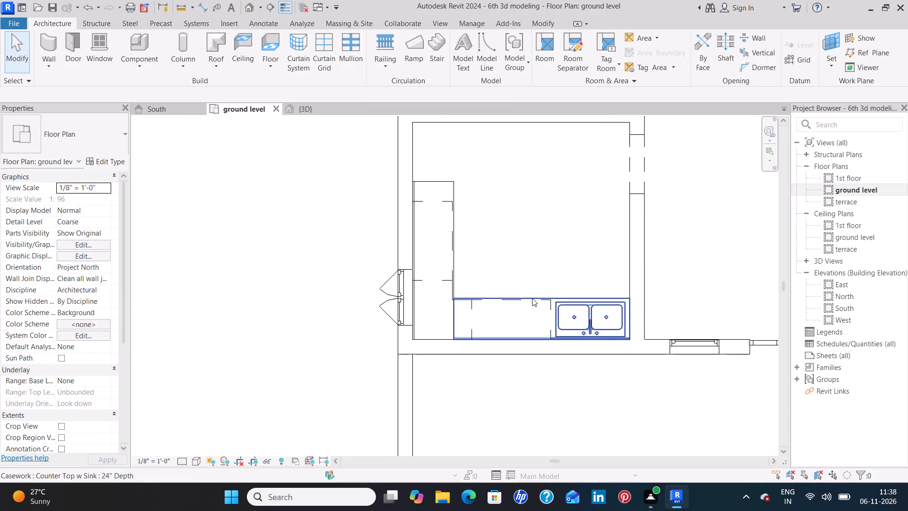
middle_drag(446, 247, 476, 184)
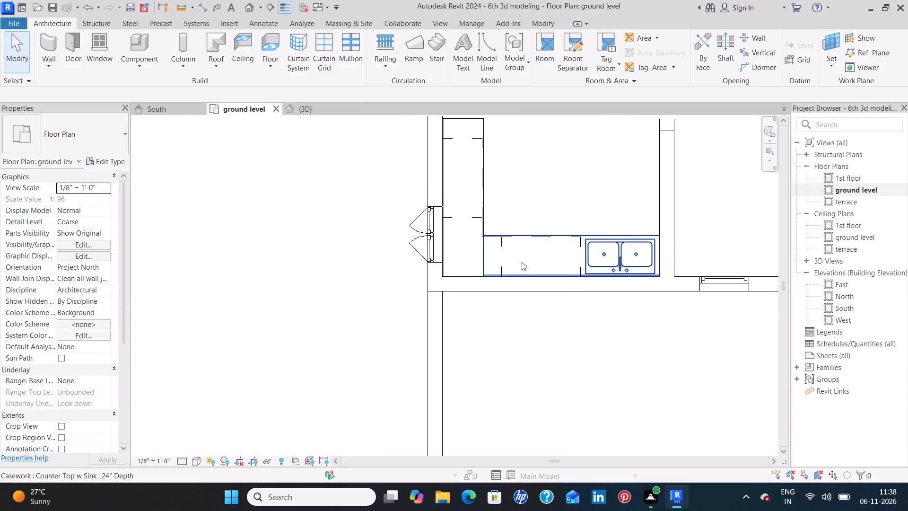
click(482, 252)
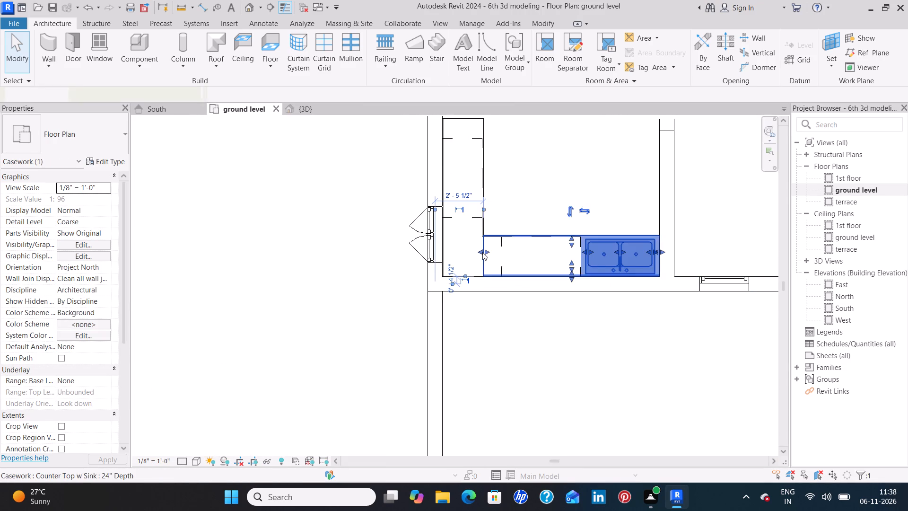
click(485, 188)
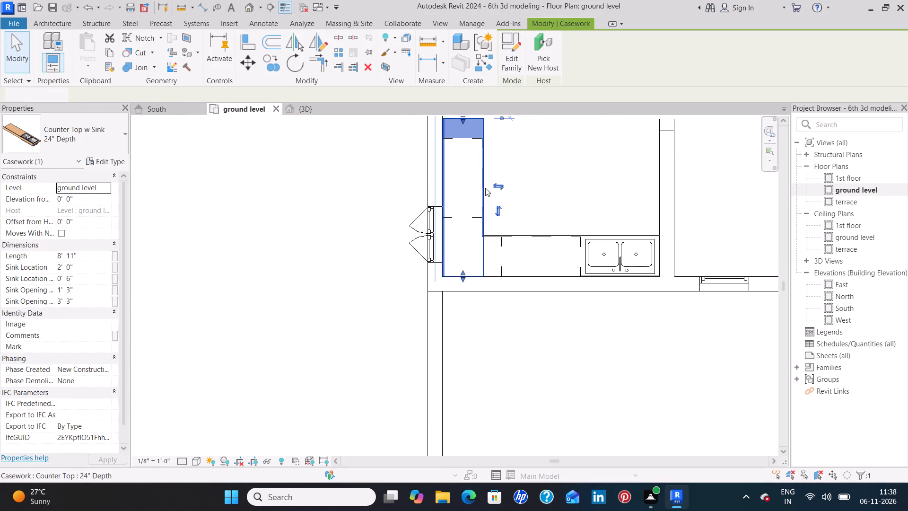
scroll(463, 272, up, 4)
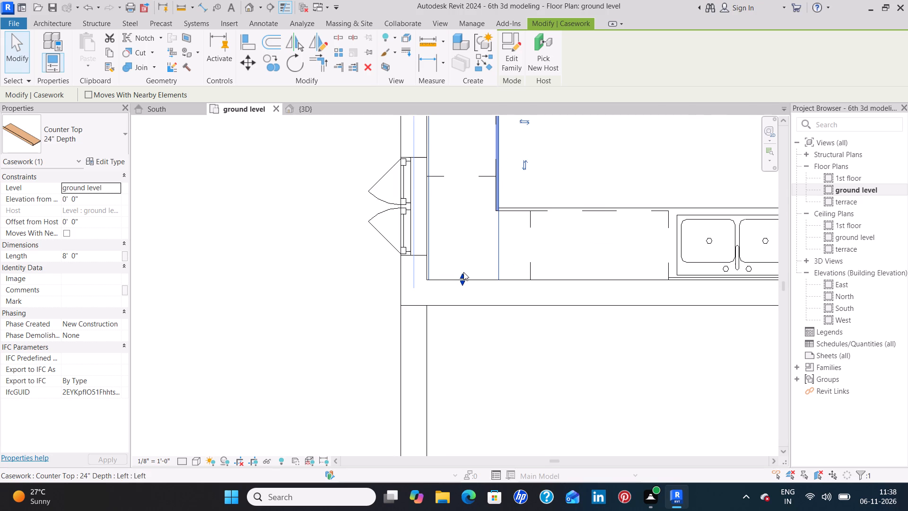
drag(462, 273, 455, 225)
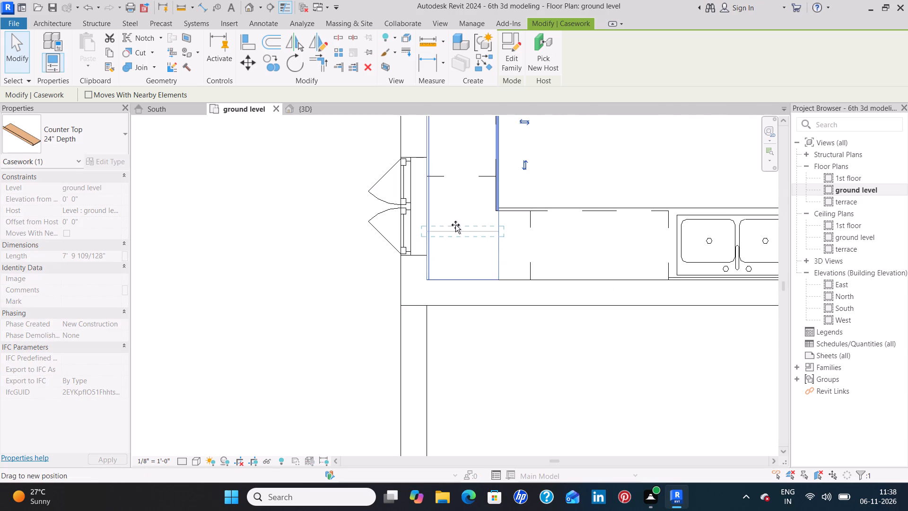
drag(455, 225, 456, 212)
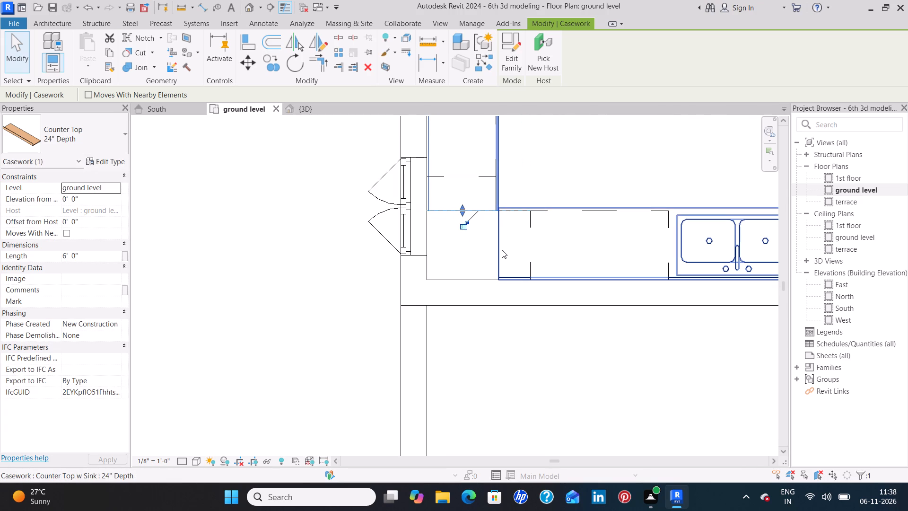
Extend the sink countertop through the corner to the west wall's inner face, giving it an 11' 0" length.
click(502, 250)
drag(494, 237, 468, 237)
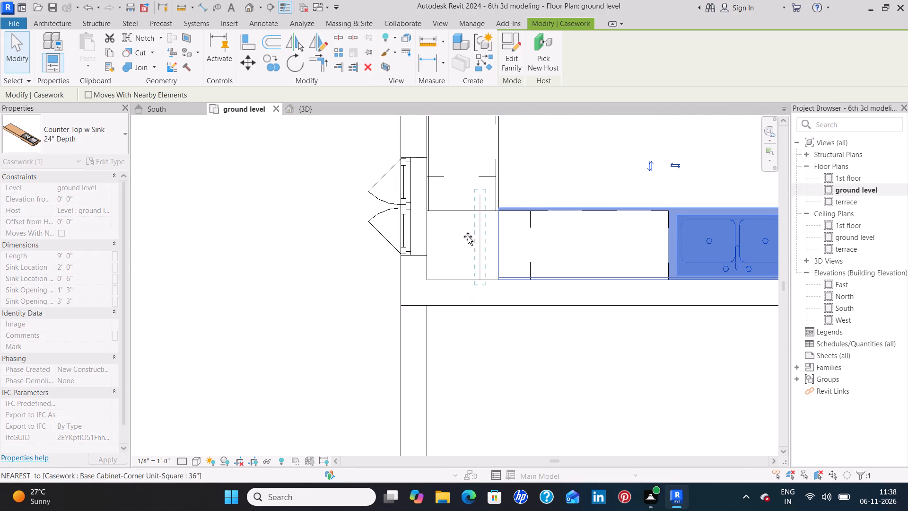
drag(468, 237, 428, 238)
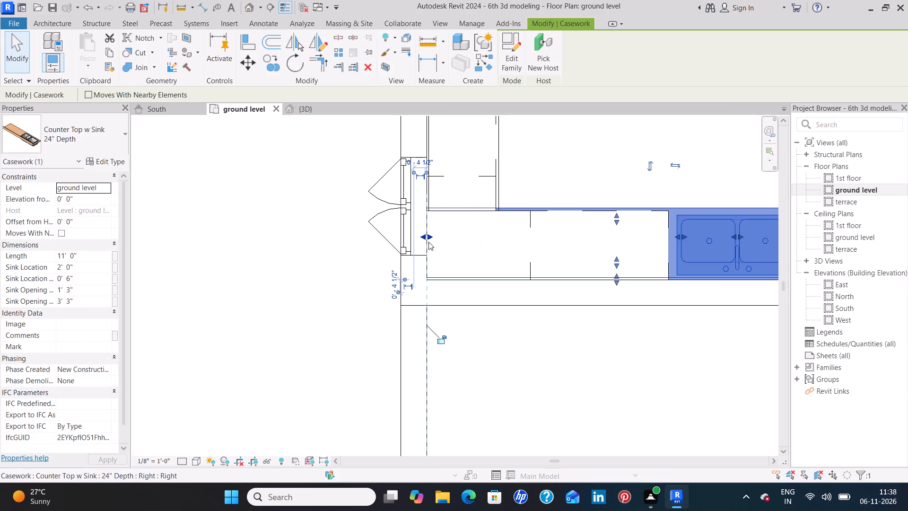
click(592, 179)
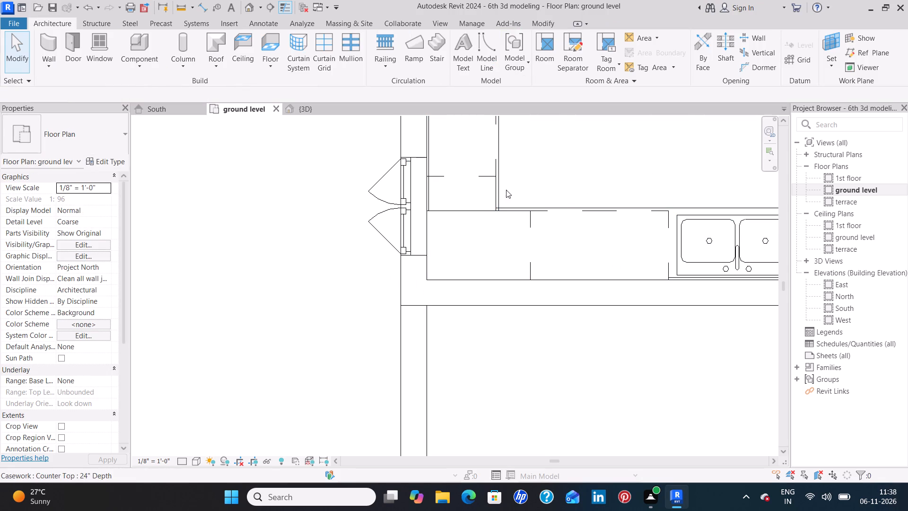
Trim the south end of the plain west-wall countertop back to the sink countertop's front edge.
scroll(524, 190, up, 3)
middle_drag(520, 192, 527, 238)
scroll(525, 217, up, 1)
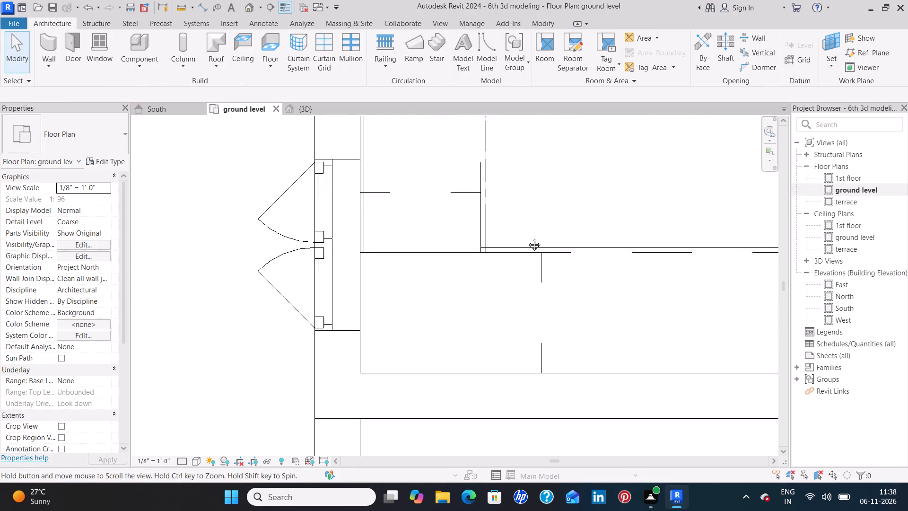
middle_drag(527, 238, 524, 302)
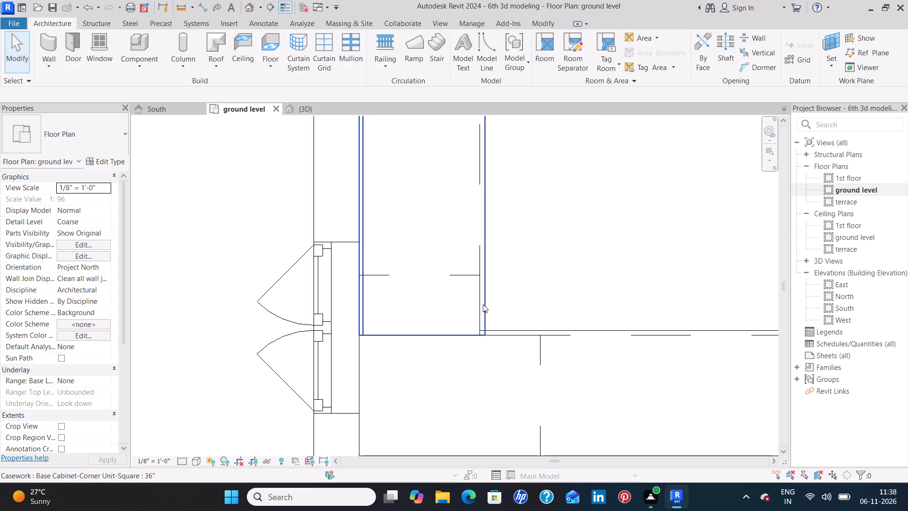
click(486, 304)
scroll(430, 349, up, 3)
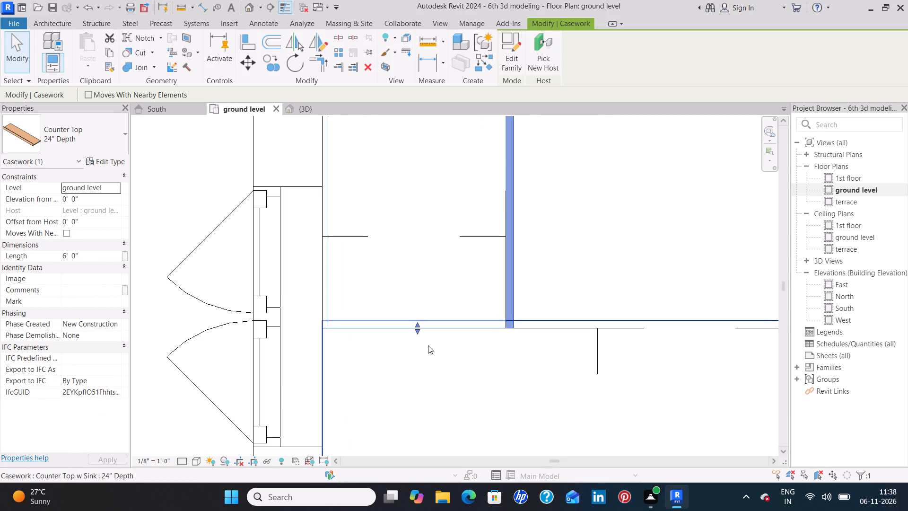
click(417, 325)
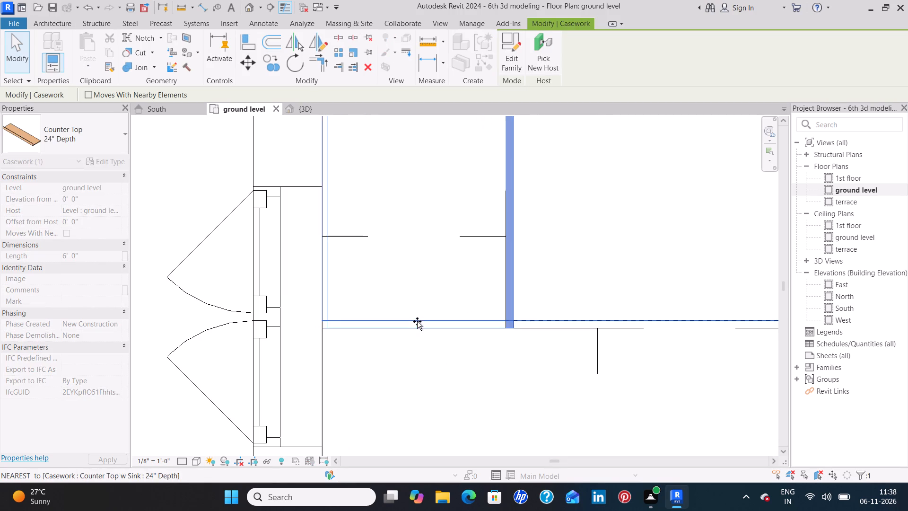
click(592, 270)
scroll(596, 270, down, 5)
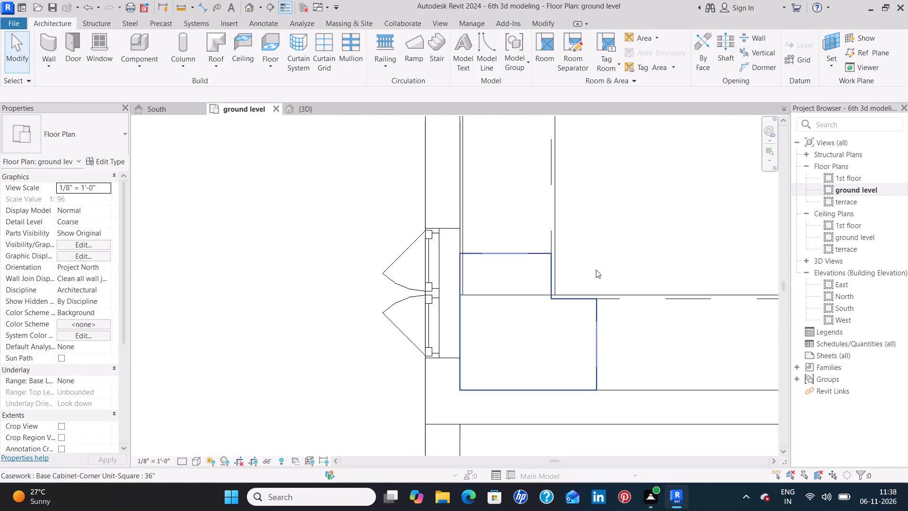
scroll(596, 270, down, 3)
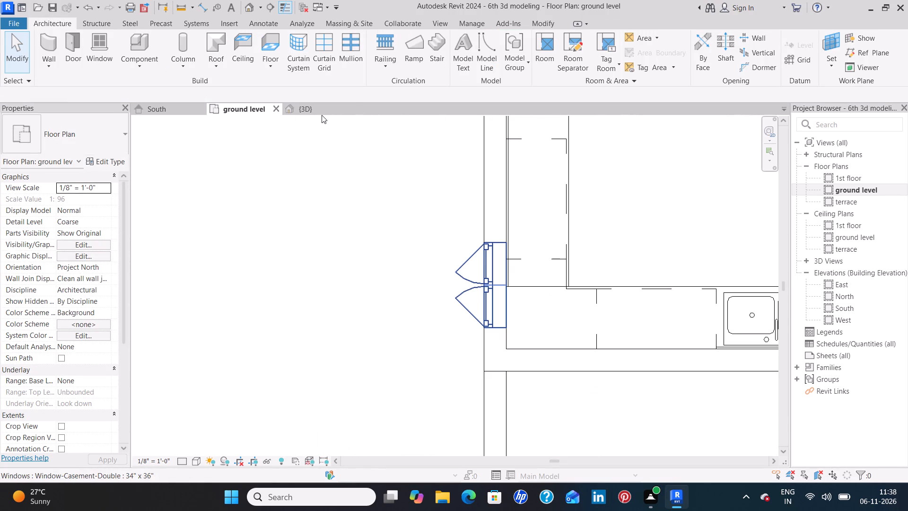
Raise the kitchen's 34" x 36" double casement window above the countertop backsplash to a sill height of 3' 7" in the 3D view.
click(321, 113)
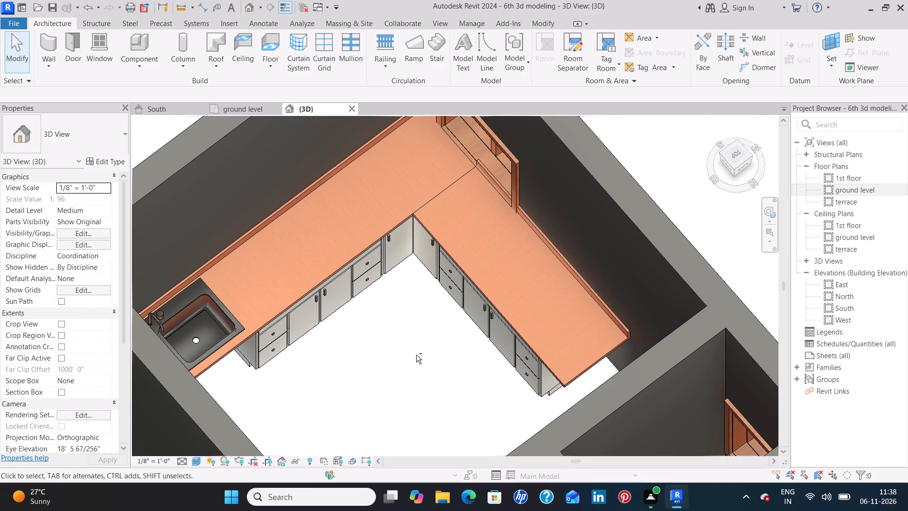
shift+middle_drag(416, 355, 424, 350)
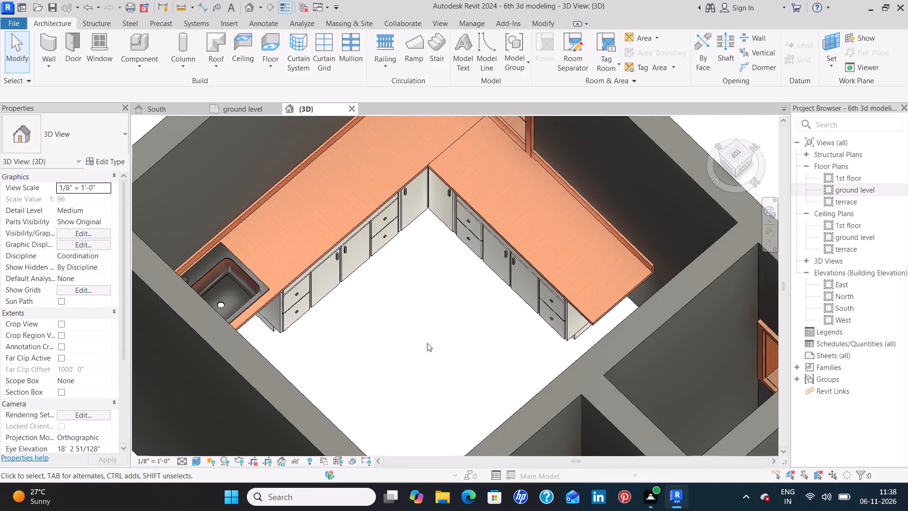
scroll(427, 343, down, 2)
shift+middle_drag(428, 344, 431, 310)
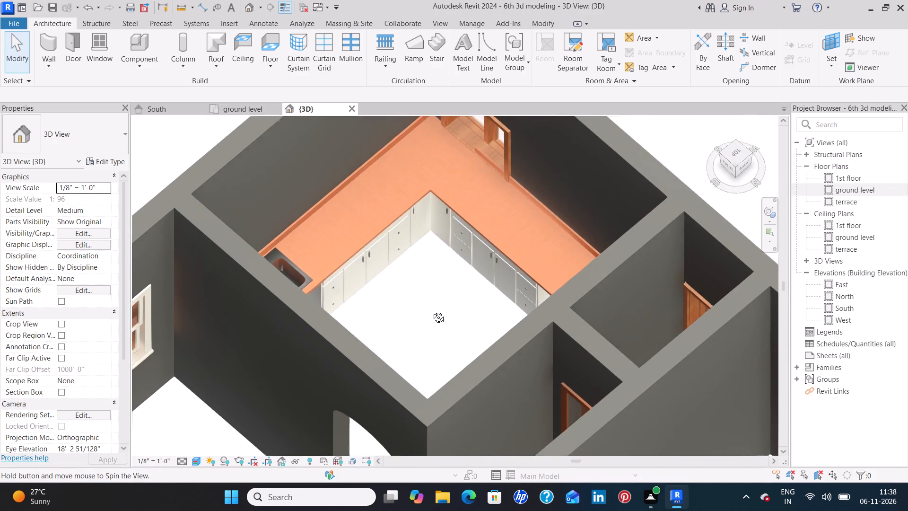
shift+middle_drag(431, 310, 431, 260)
middle_drag(421, 194, 421, 270)
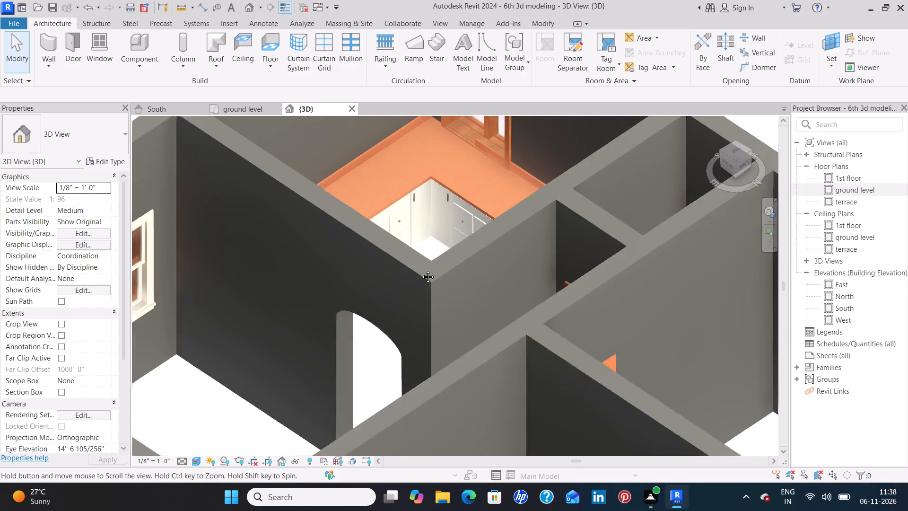
middle_drag(421, 270, 414, 370)
click(441, 269)
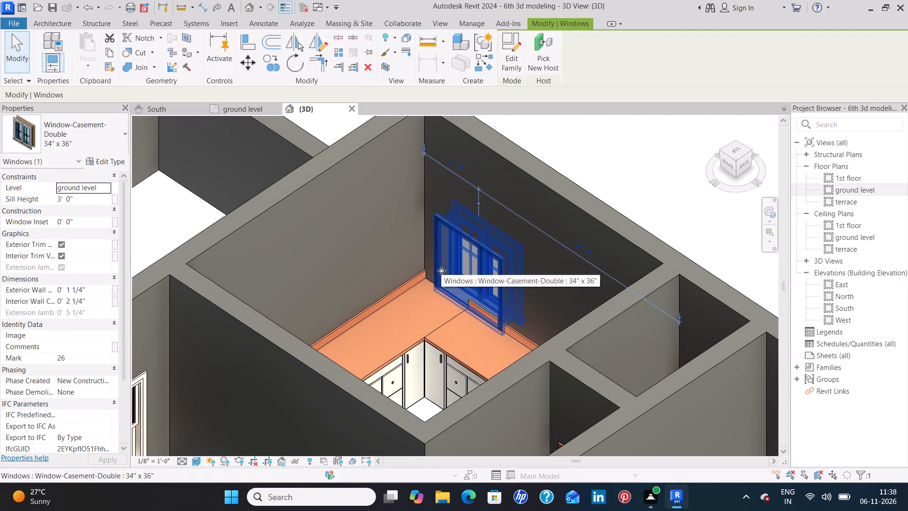
key(Up)
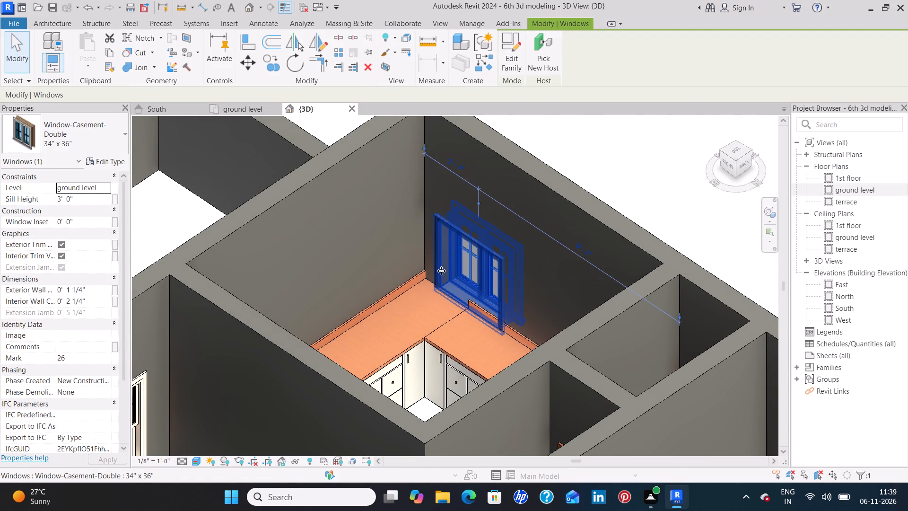
key(Up)
key(Up)
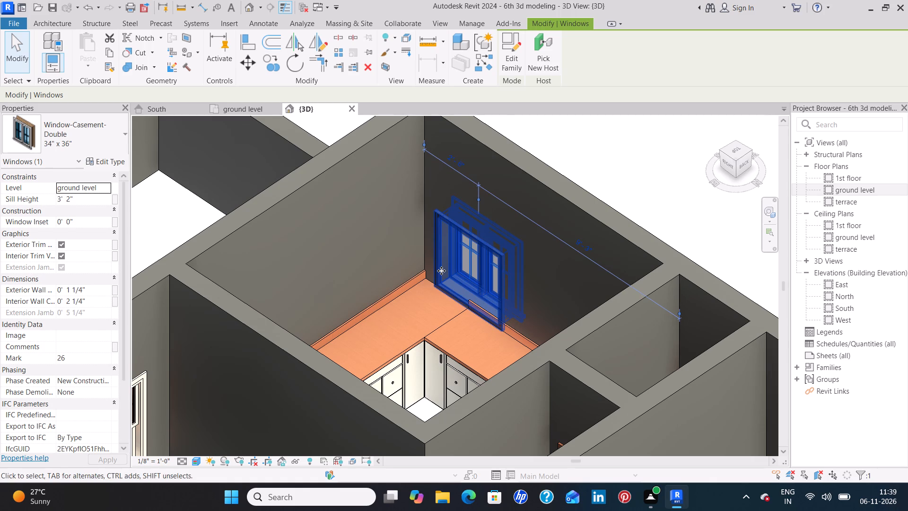
key(Up)
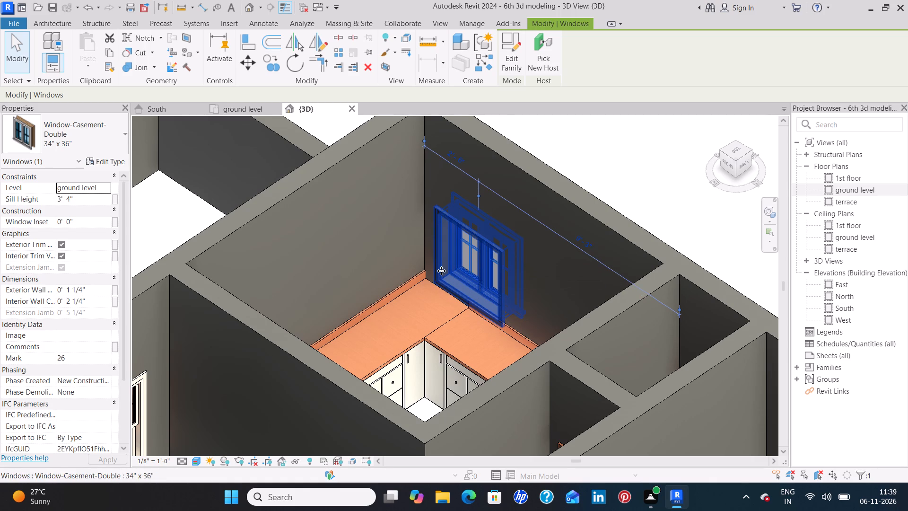
key(Up)
key(Up)
key(Up)
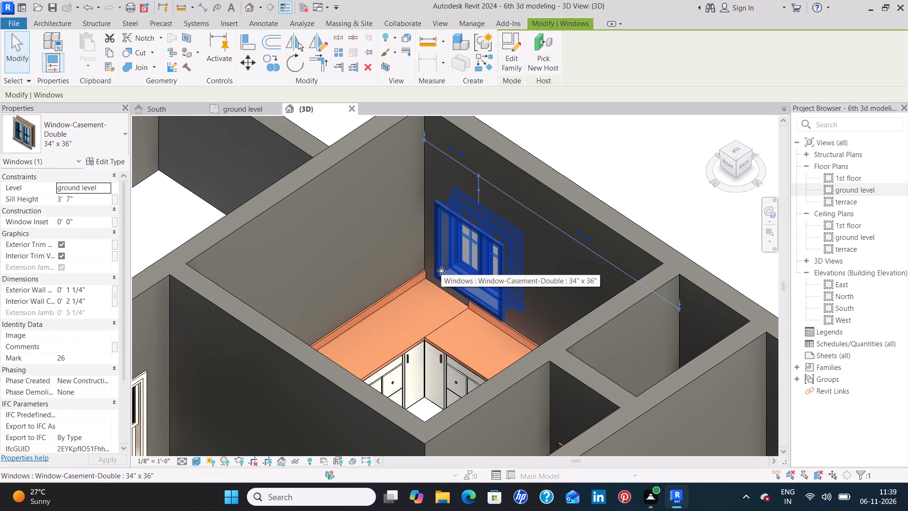
Lower the kitchen's 34" x 36" double casement window to a sill height of 3' 6" in the 3D view.
key(Up)
key(Down)
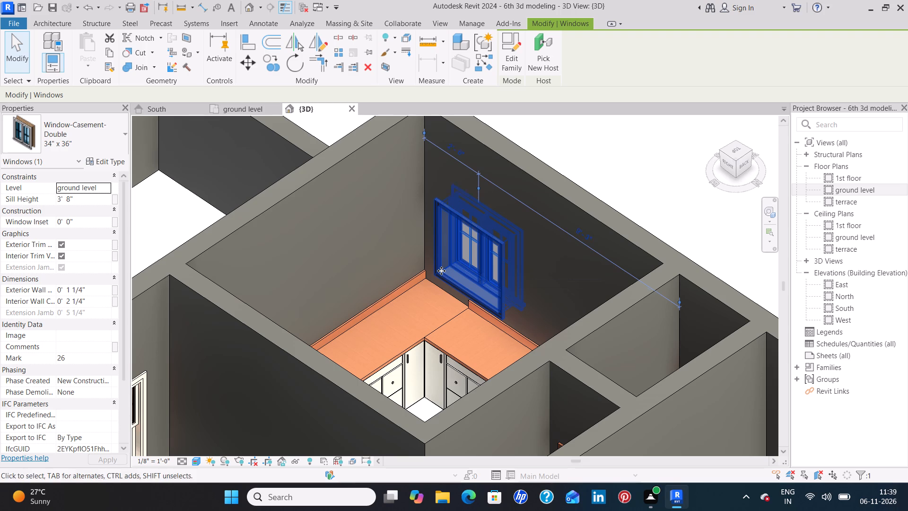
key(Down)
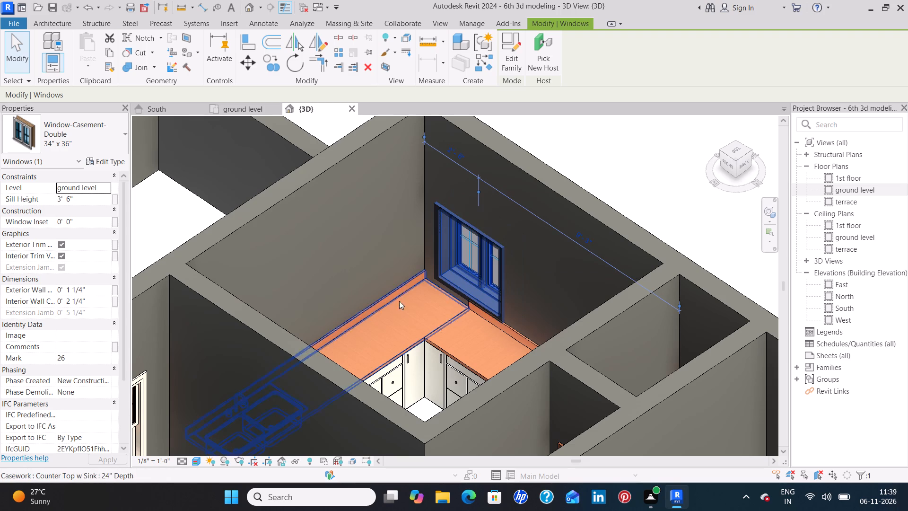
shift+middle_drag(407, 393, 447, 393)
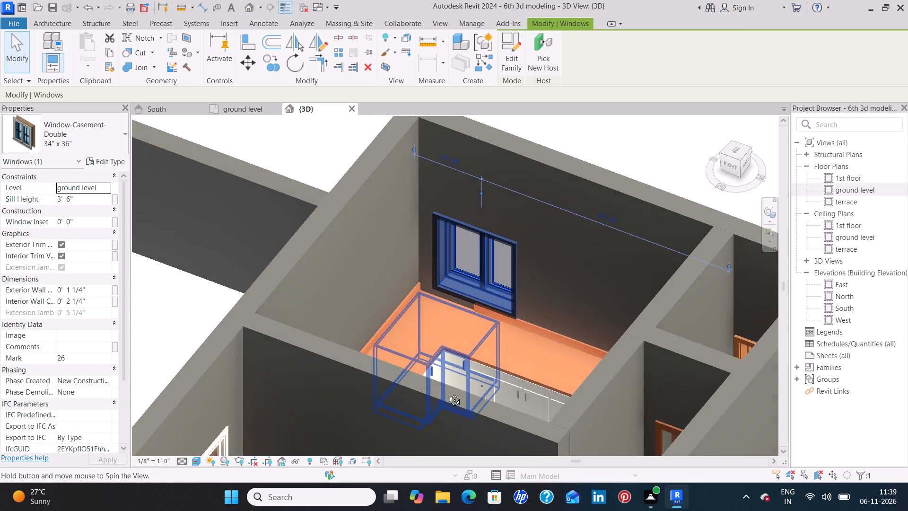
shift+middle_drag(447, 393, 498, 349)
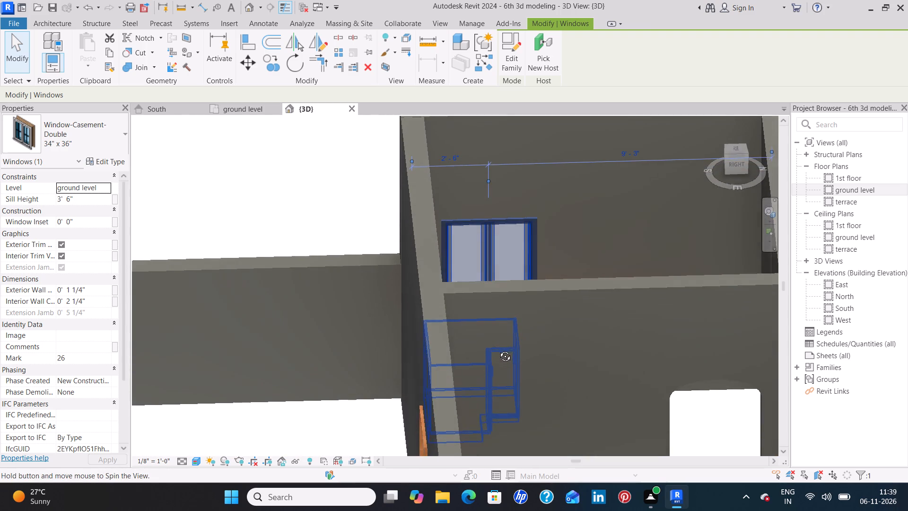
shift+middle_drag(498, 349, 382, 384)
shift+middle_drag(382, 384, 418, 468)
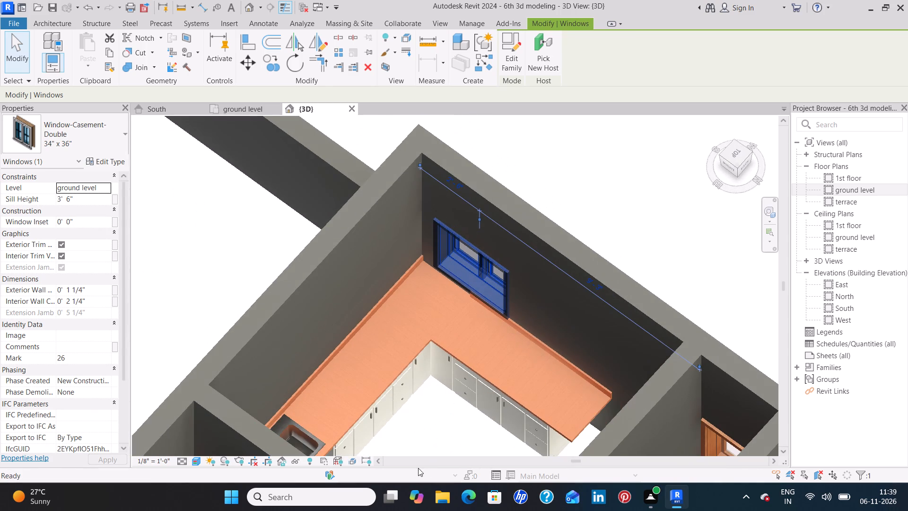
middle_drag(449, 420, 479, 354)
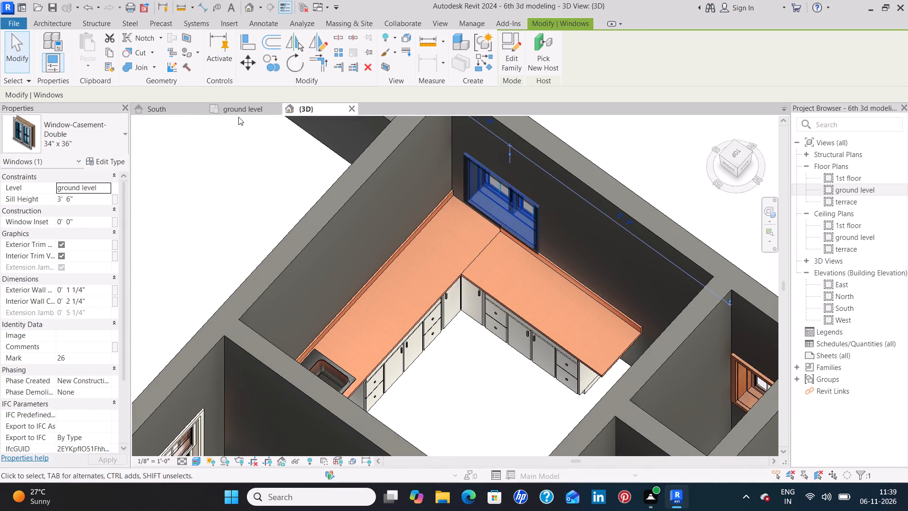
In the ground level plan, load the Base Cabinet-Single Door & Drawer family from the Casework base cabinets library for placement.
click(238, 113)
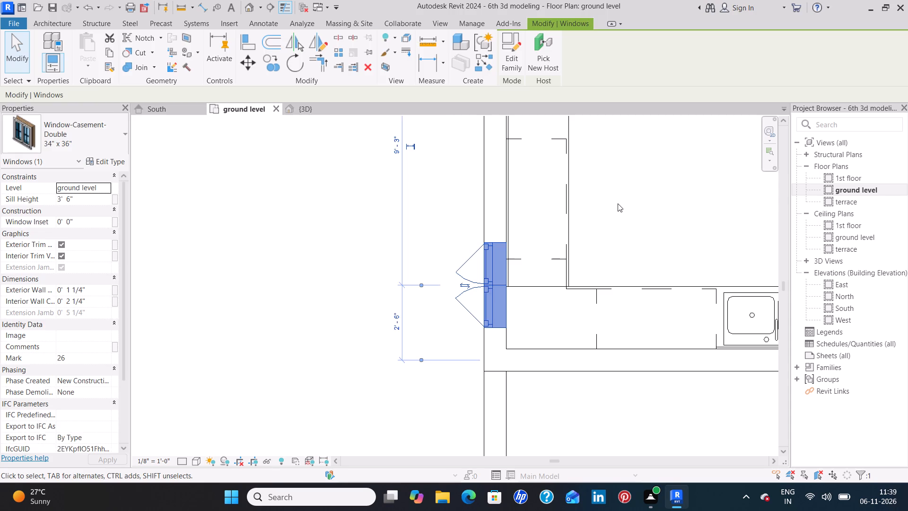
click(618, 203)
middle_drag(618, 203, 583, 382)
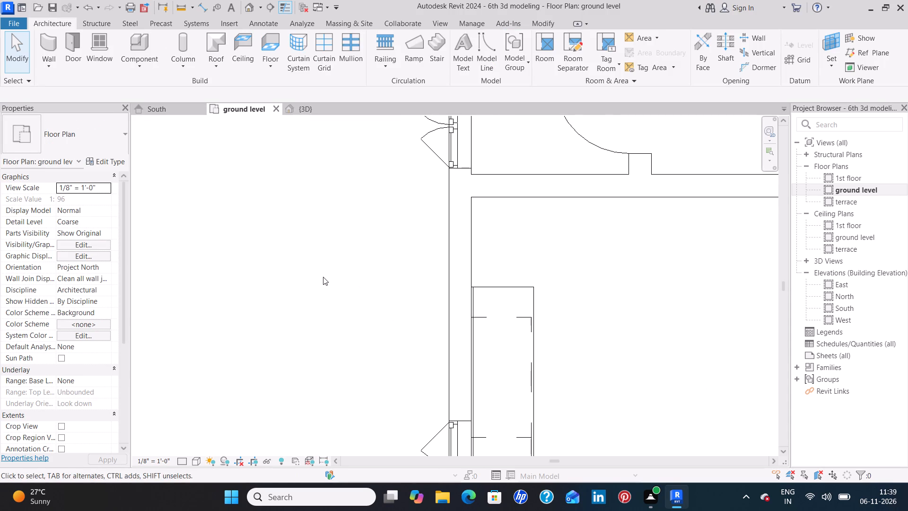
click(131, 37)
click(546, 147)
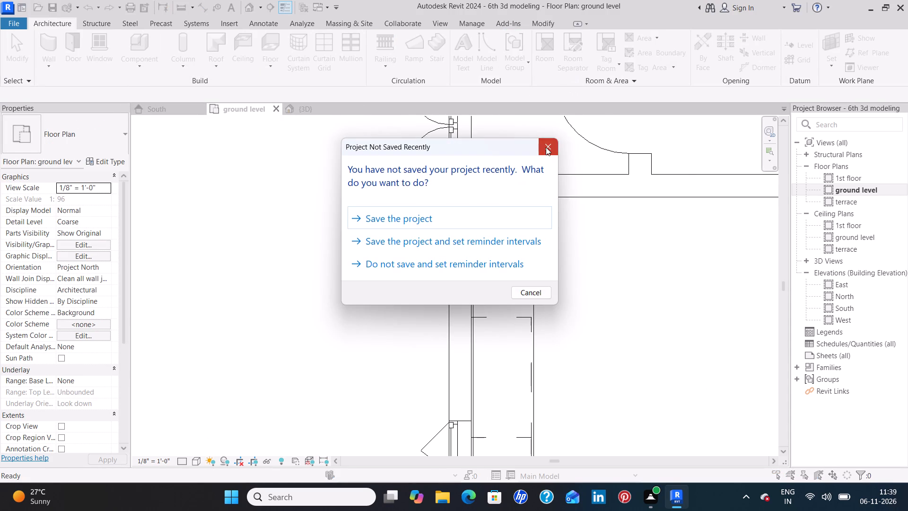
click(506, 63)
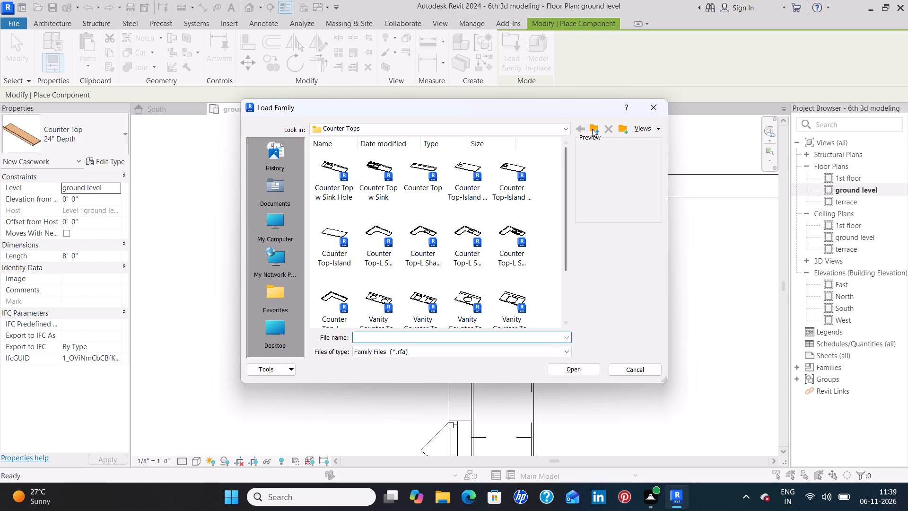
click(592, 127)
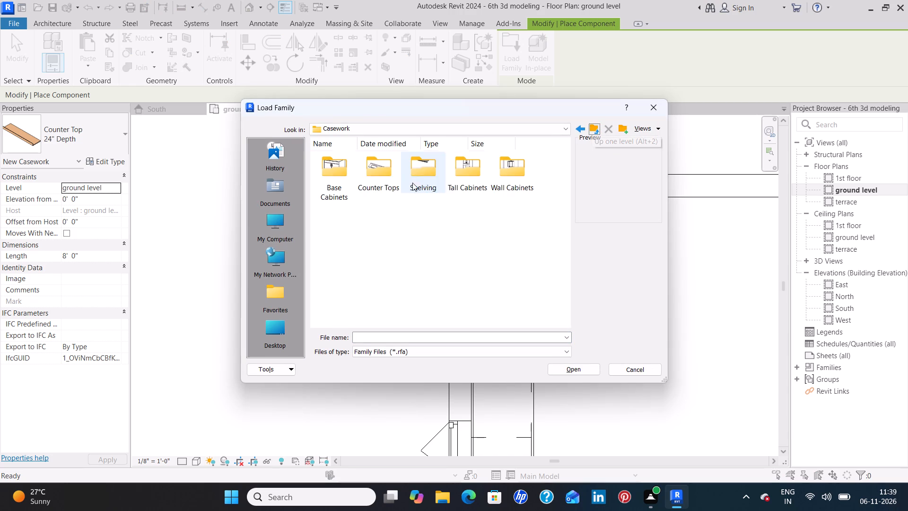
click(327, 180)
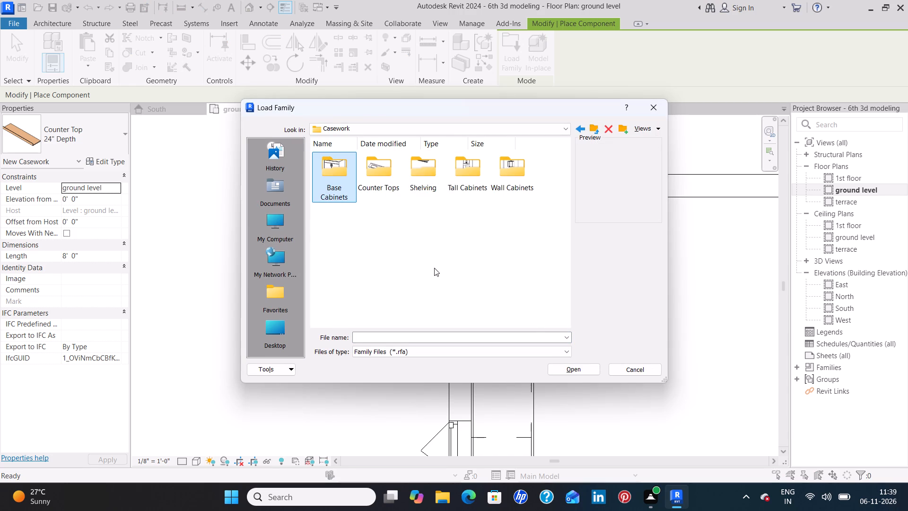
double_click(324, 178)
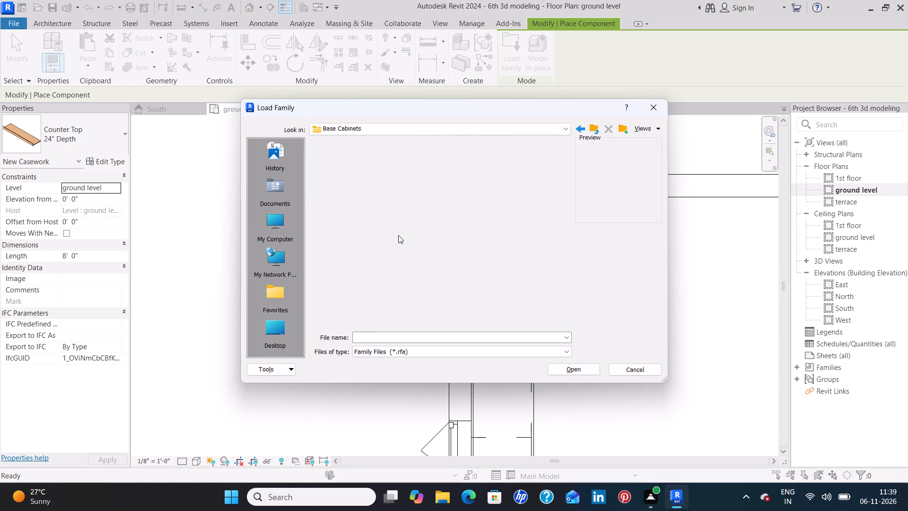
scroll(452, 248, down, 2)
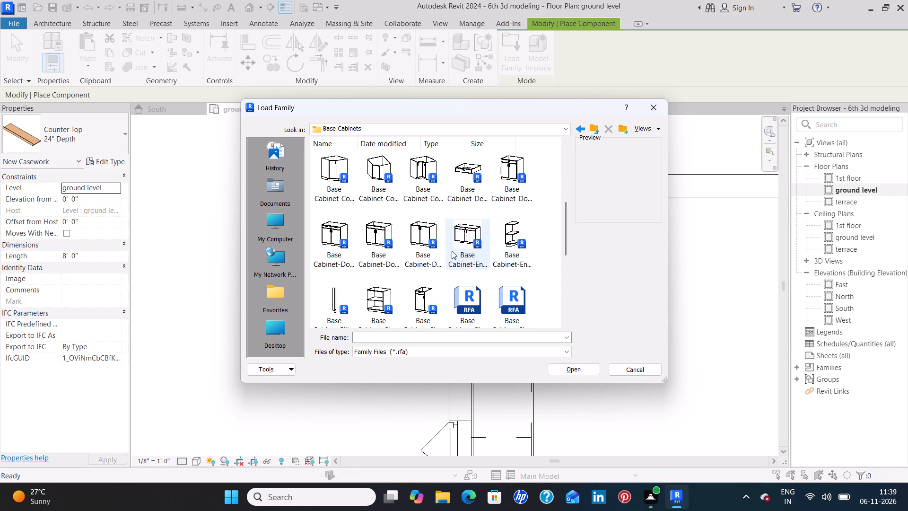
click(425, 291)
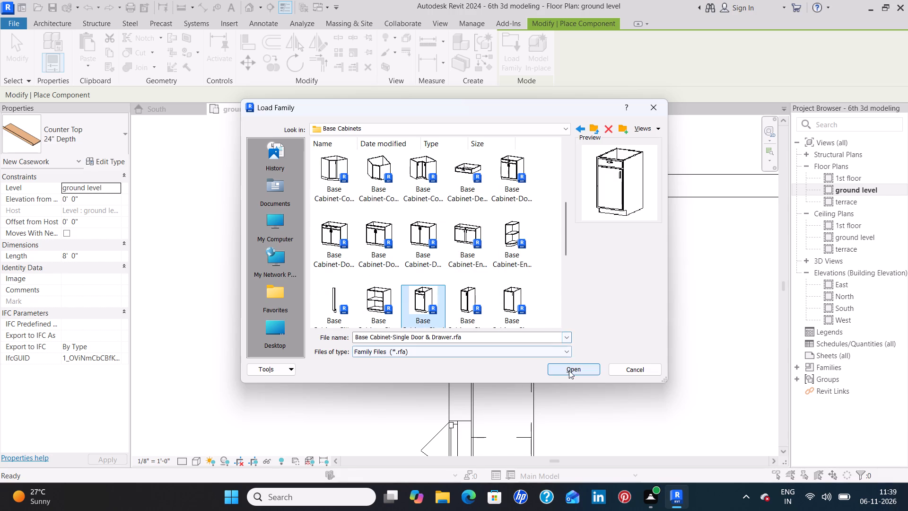
click(569, 370)
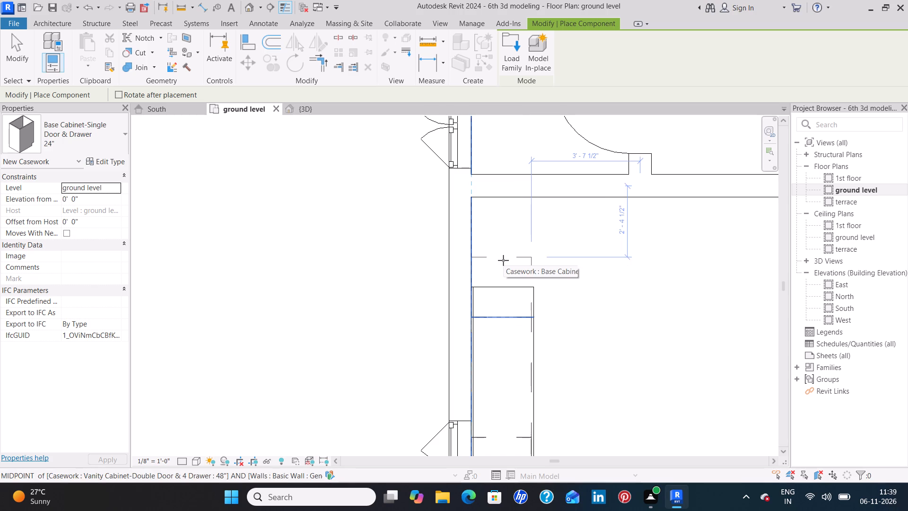
Place a 24" single door and drawer cabinet against the west wall at the cabinet run's north end and review its type properties.
click(503, 260)
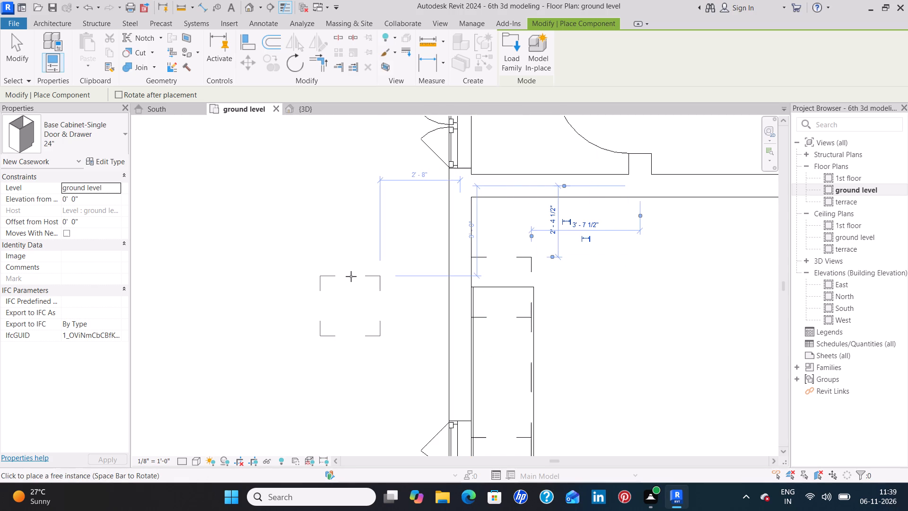
key(Escape)
key(Escape)
click(116, 160)
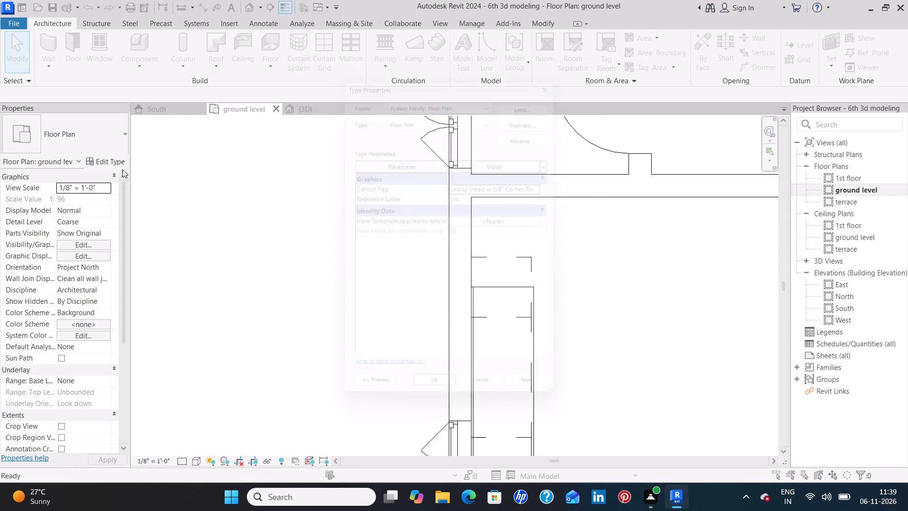
click(558, 69)
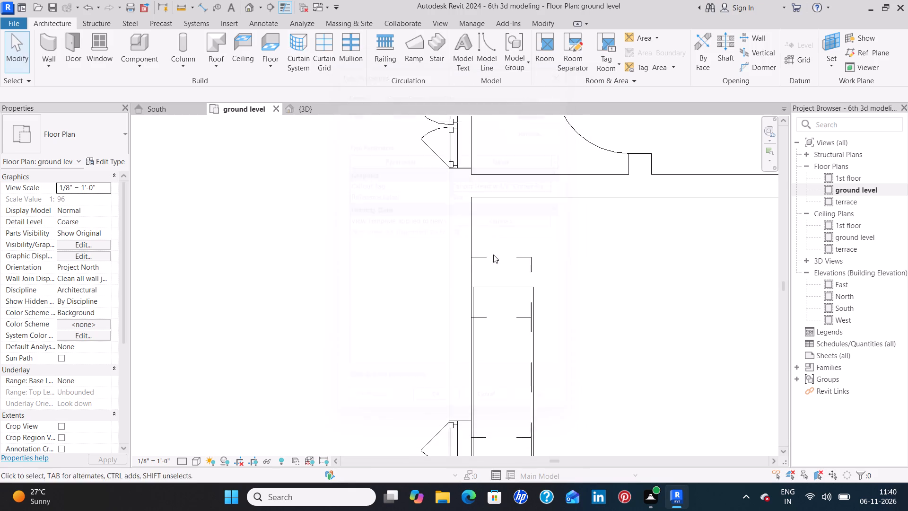
click(528, 256)
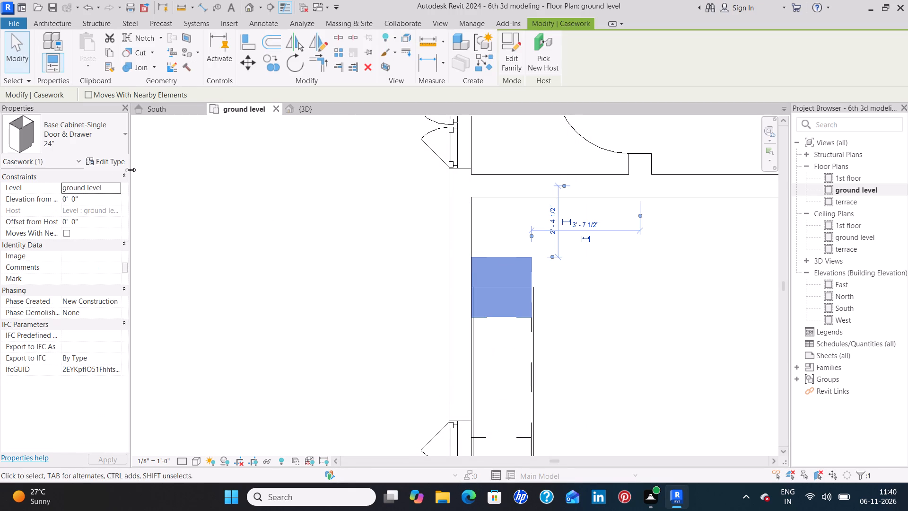
click(109, 159)
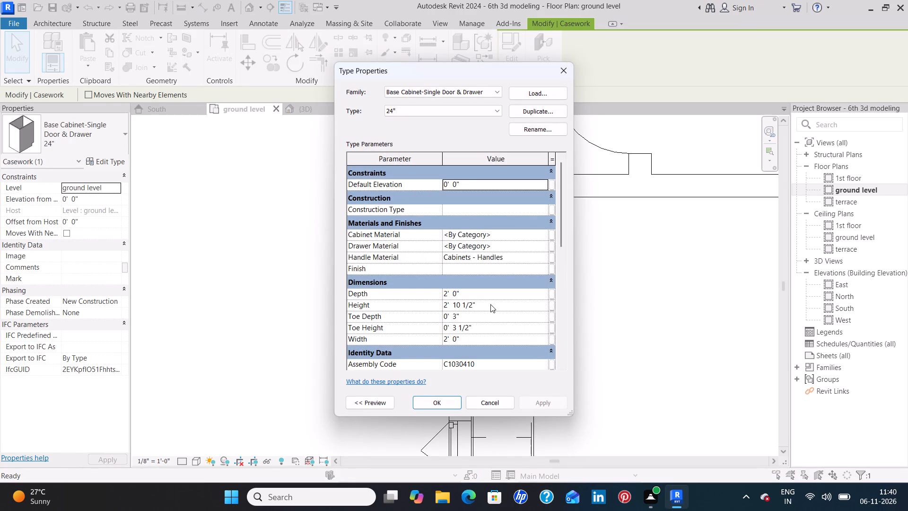
click(441, 405)
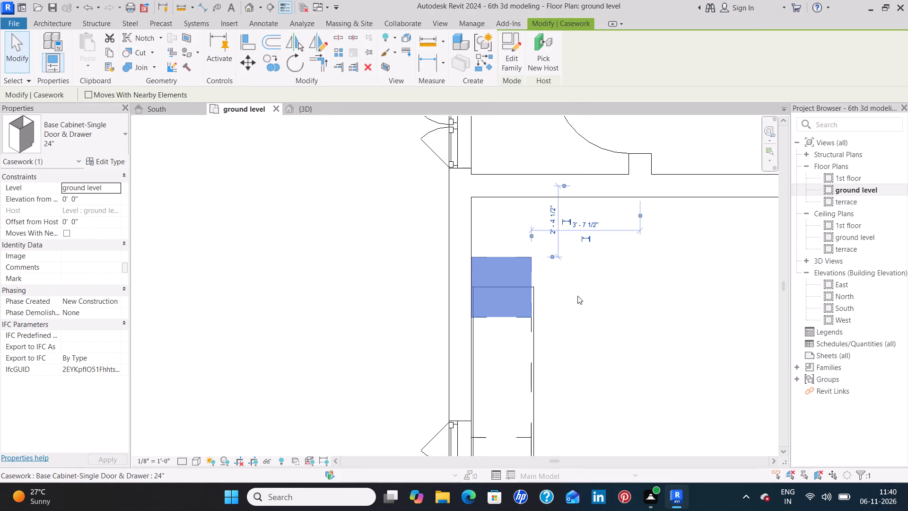
Extend the plain west-wall countertop north to the far edge of the new 24" base cabinet.
click(534, 357)
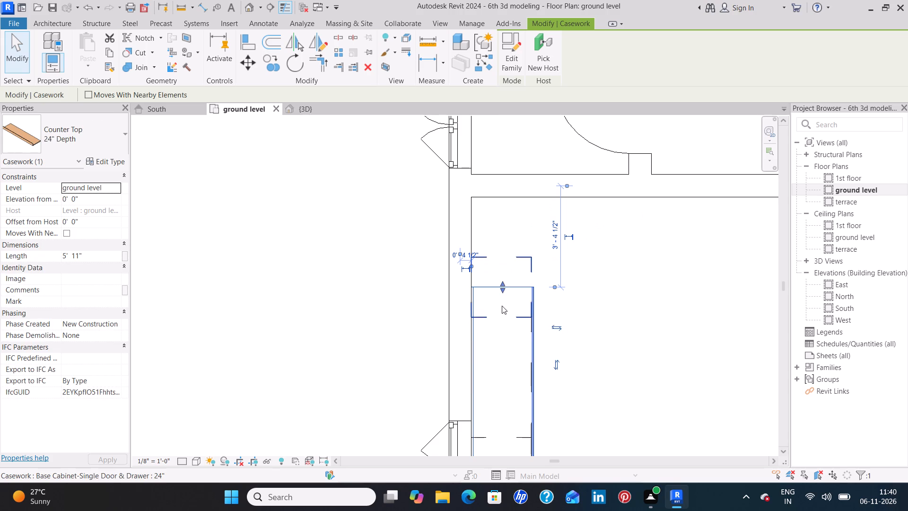
drag(502, 283, 499, 262)
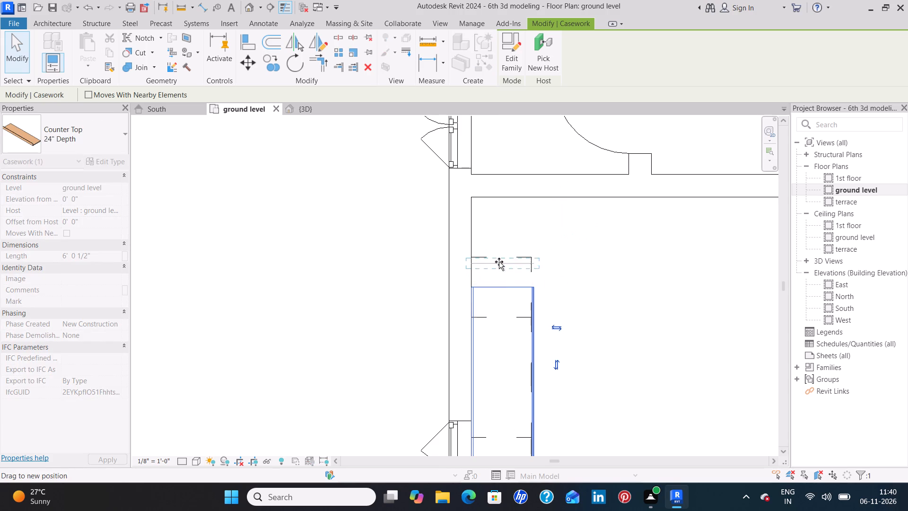
drag(499, 262, 499, 260)
click(620, 292)
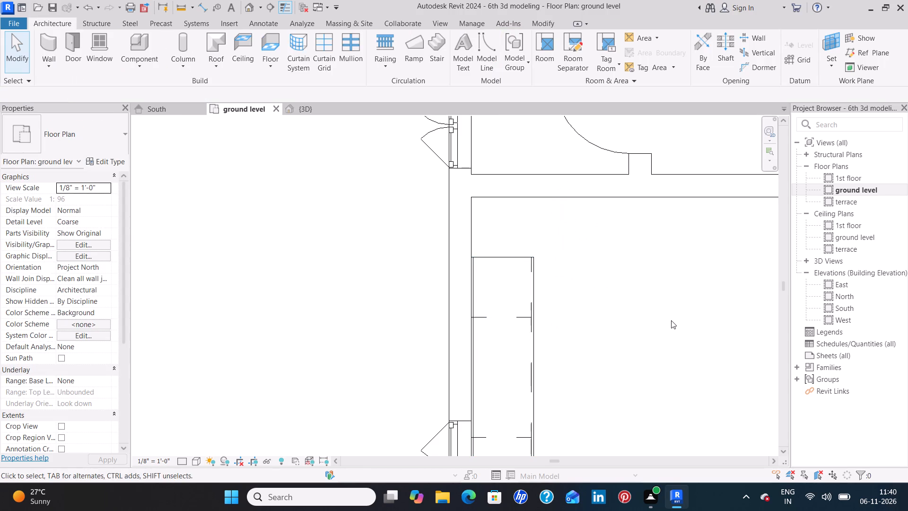
In the 3D view, rotate the 24" single door and drawer base cabinet at the countertop's north end by two quarter turns.
scroll(672, 323, down, 2)
middle_drag(680, 355, 665, 307)
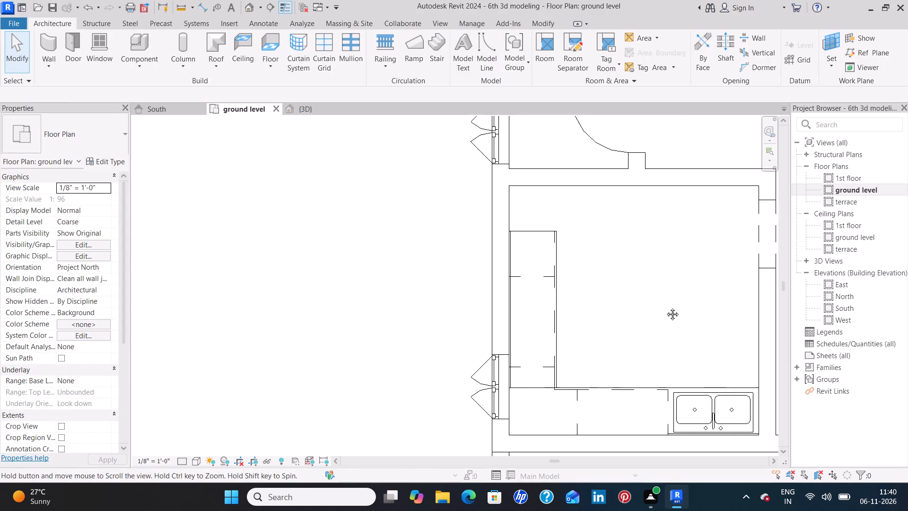
middle_drag(665, 307, 664, 303)
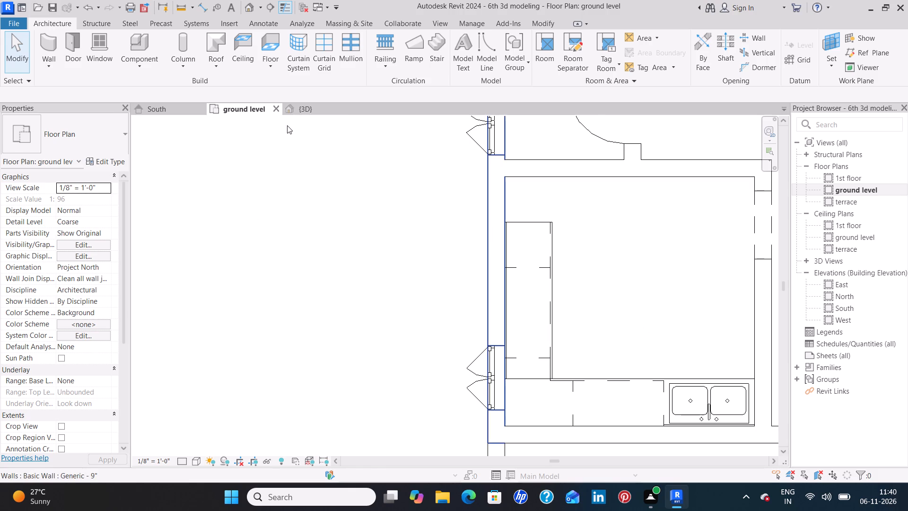
click(303, 112)
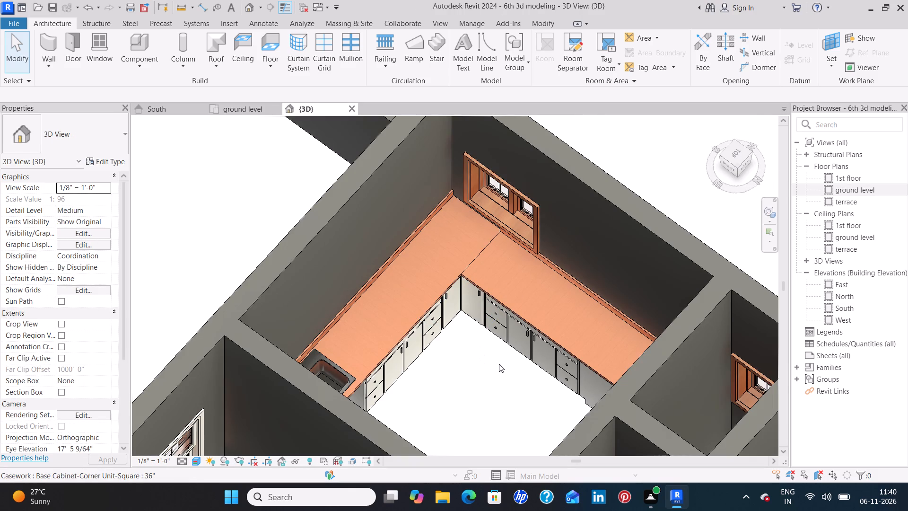
shift+middle_drag(499, 364, 535, 366)
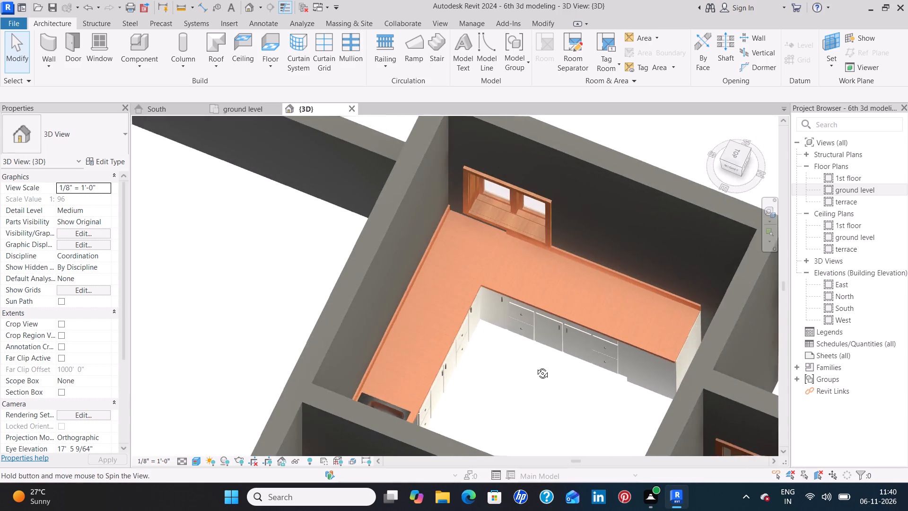
shift+middle_drag(535, 366, 554, 358)
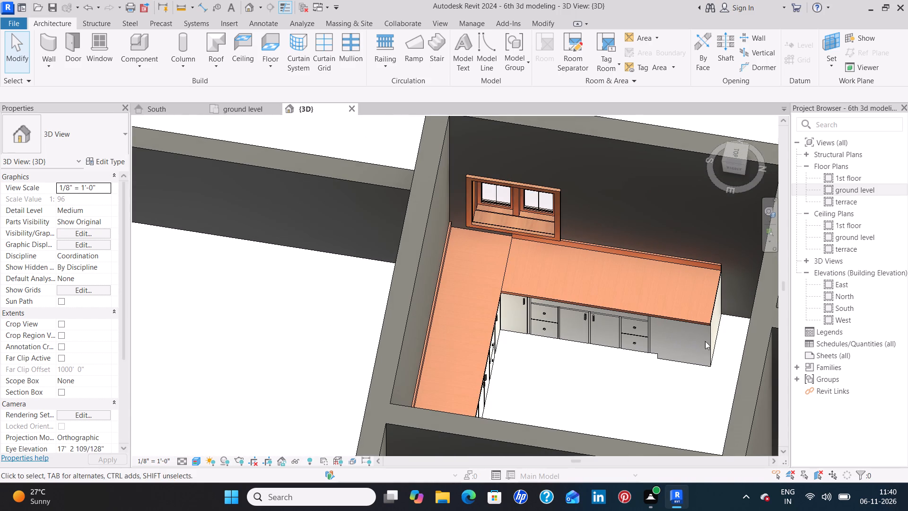
click(709, 341)
key(space)
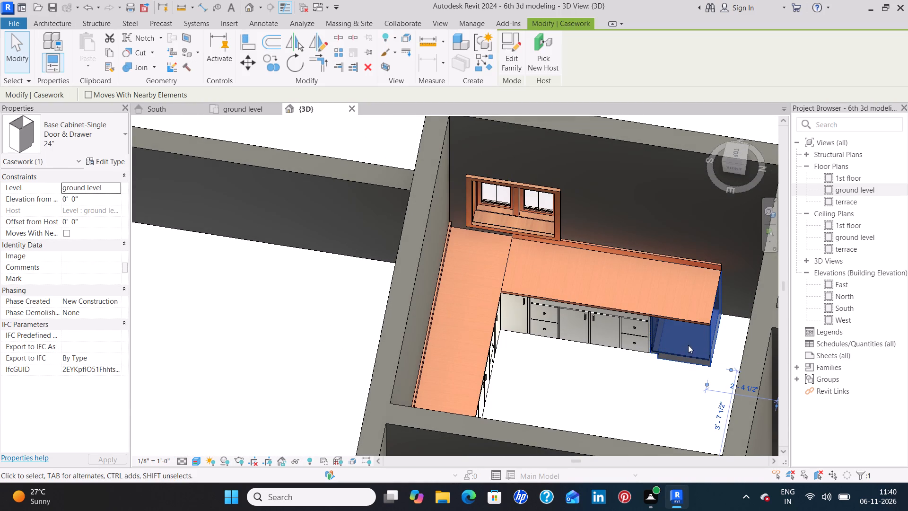
key(space)
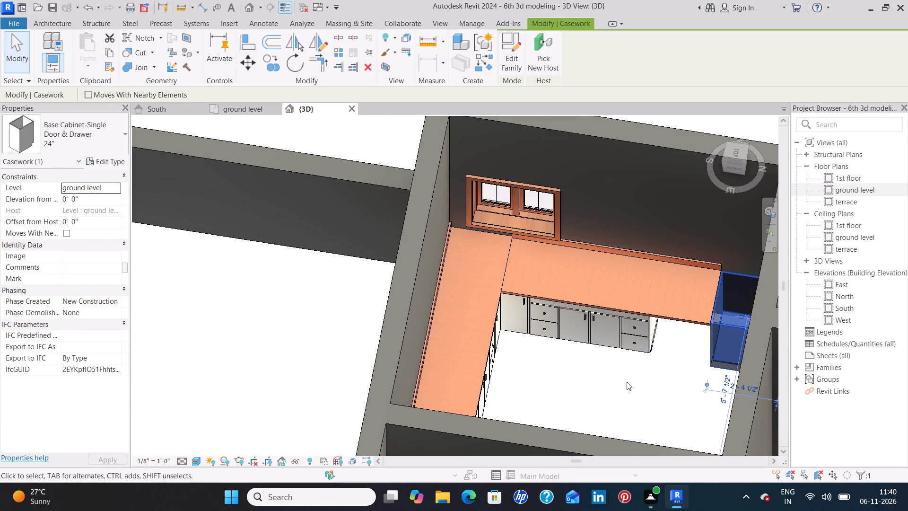
middle_drag(679, 365, 610, 384)
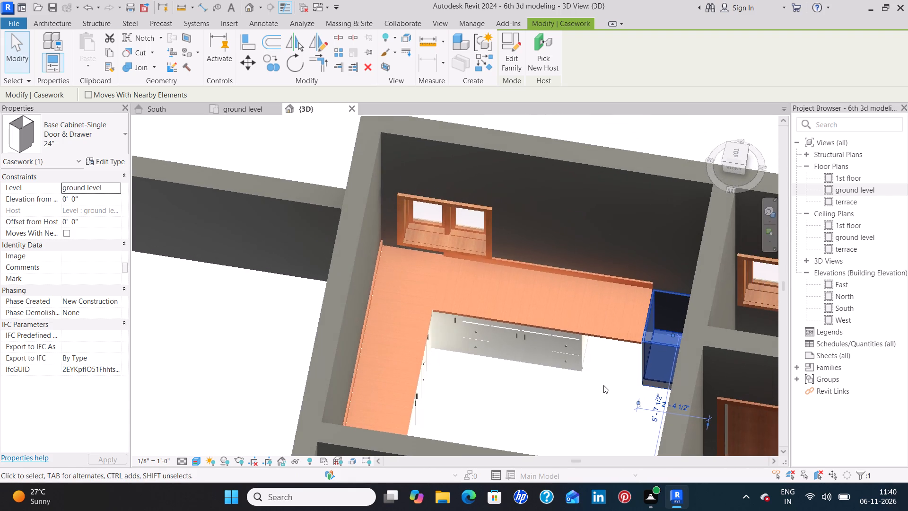
click(588, 389)
scroll(613, 403, down, 2)
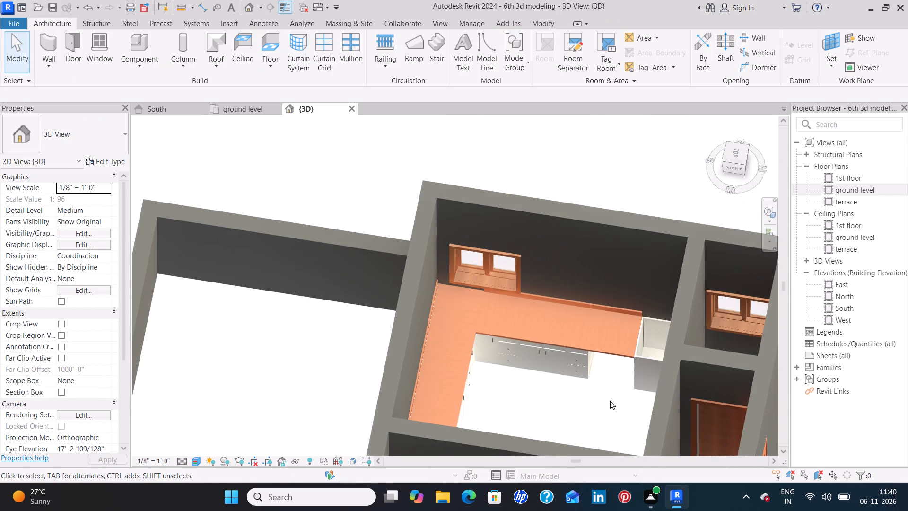
middle_drag(610, 401, 632, 335)
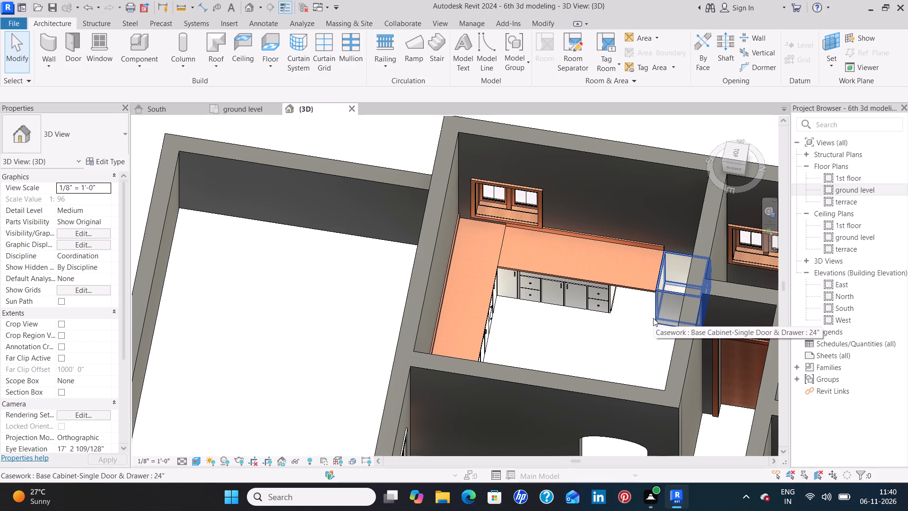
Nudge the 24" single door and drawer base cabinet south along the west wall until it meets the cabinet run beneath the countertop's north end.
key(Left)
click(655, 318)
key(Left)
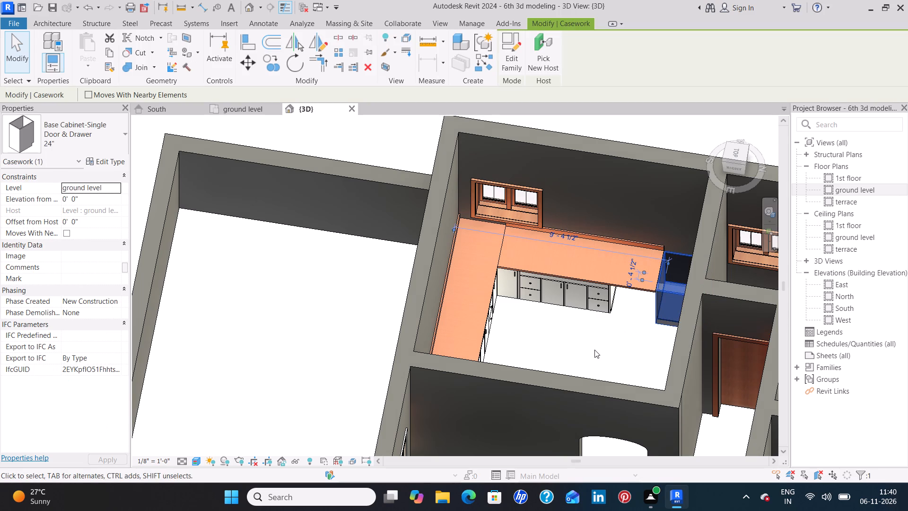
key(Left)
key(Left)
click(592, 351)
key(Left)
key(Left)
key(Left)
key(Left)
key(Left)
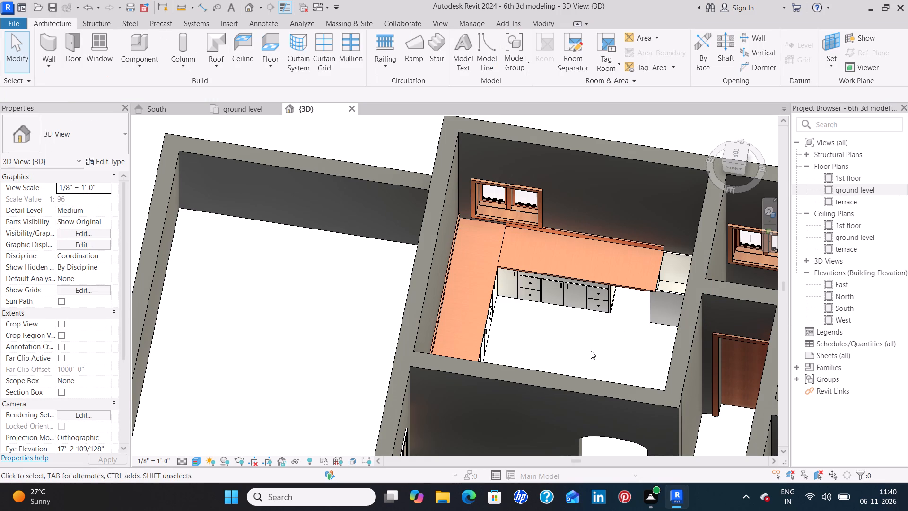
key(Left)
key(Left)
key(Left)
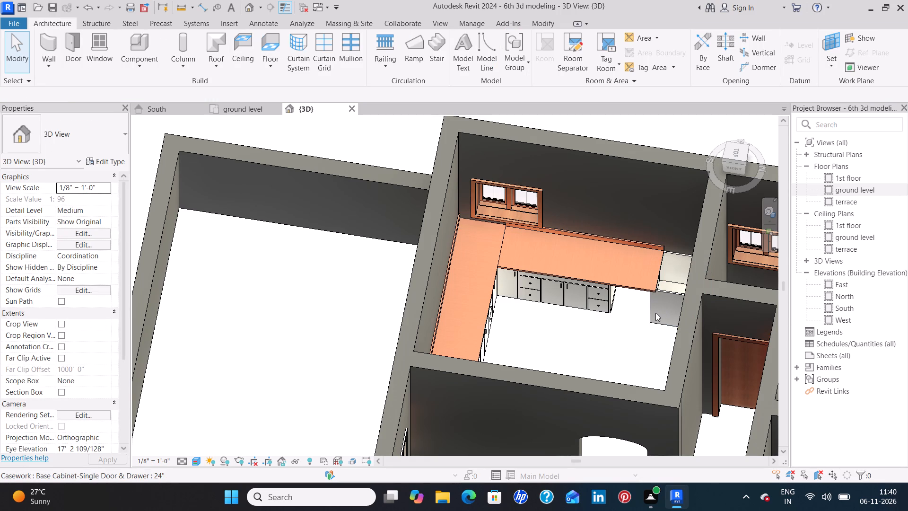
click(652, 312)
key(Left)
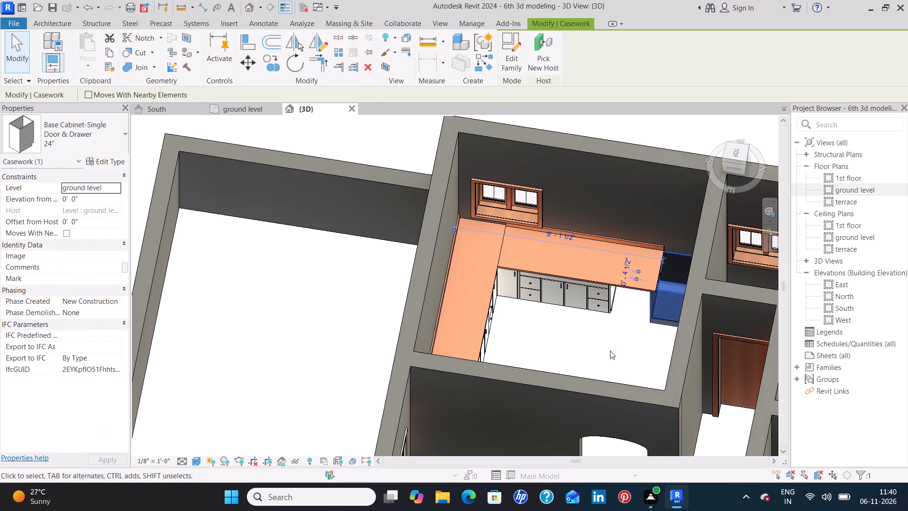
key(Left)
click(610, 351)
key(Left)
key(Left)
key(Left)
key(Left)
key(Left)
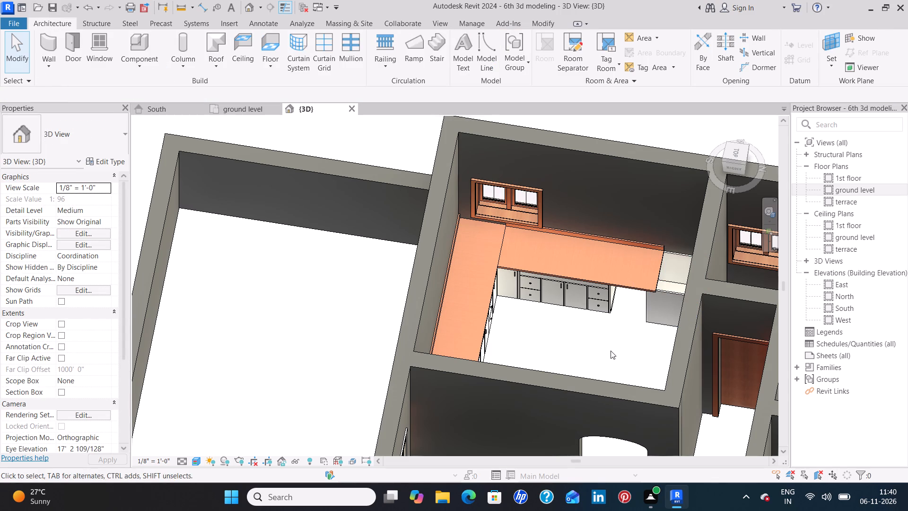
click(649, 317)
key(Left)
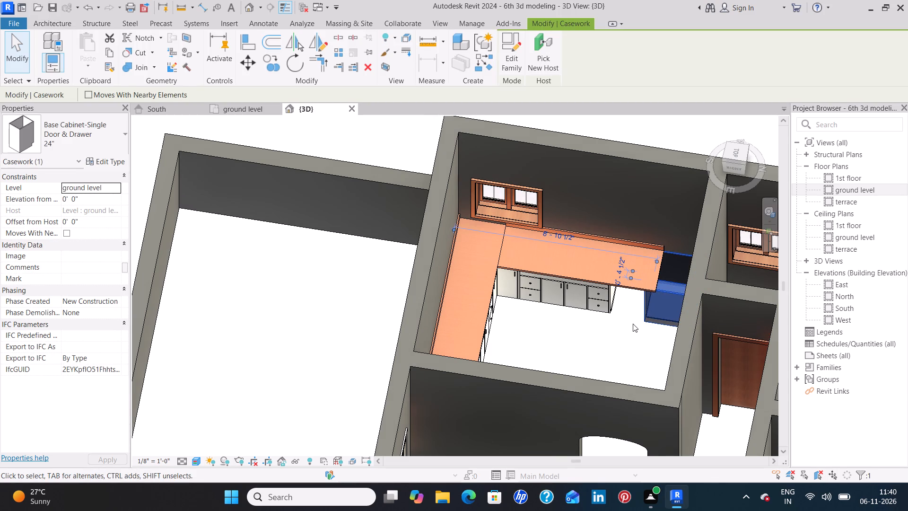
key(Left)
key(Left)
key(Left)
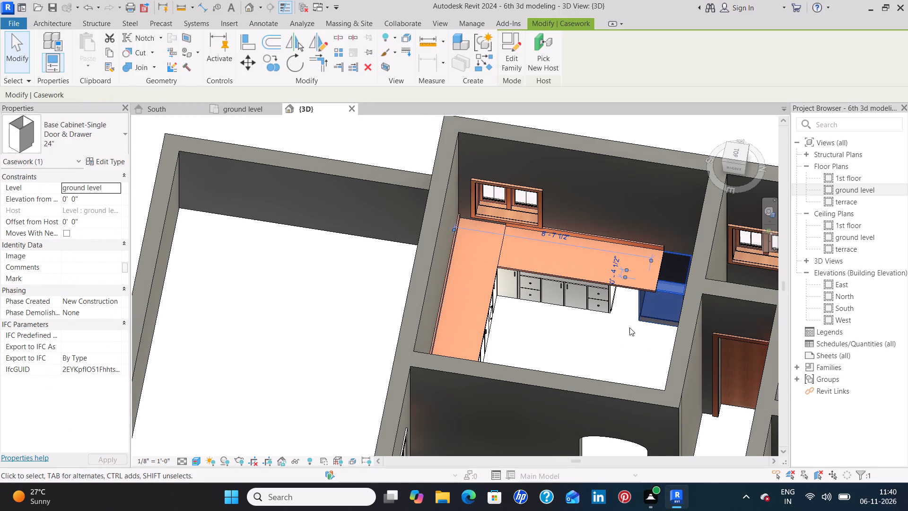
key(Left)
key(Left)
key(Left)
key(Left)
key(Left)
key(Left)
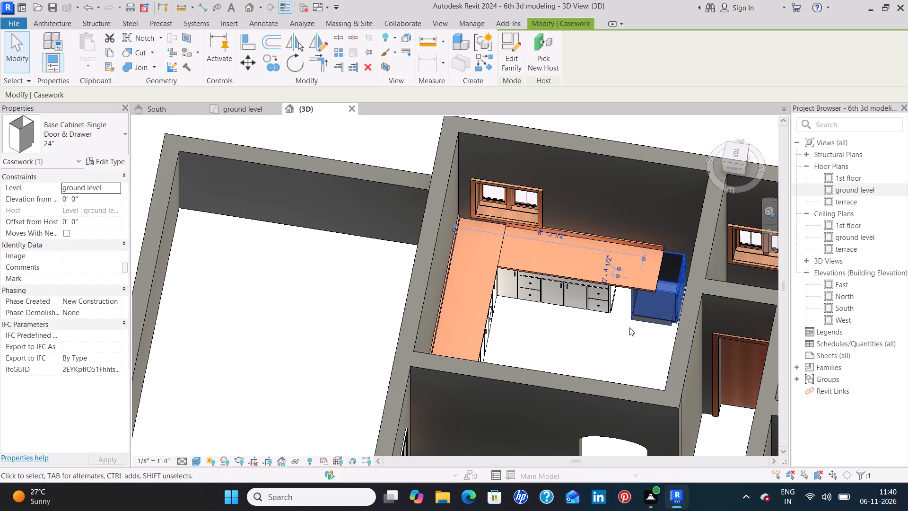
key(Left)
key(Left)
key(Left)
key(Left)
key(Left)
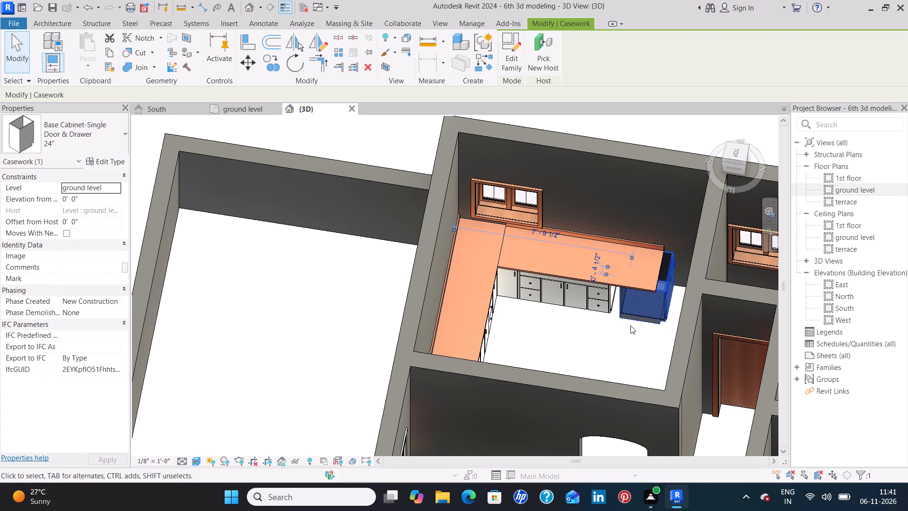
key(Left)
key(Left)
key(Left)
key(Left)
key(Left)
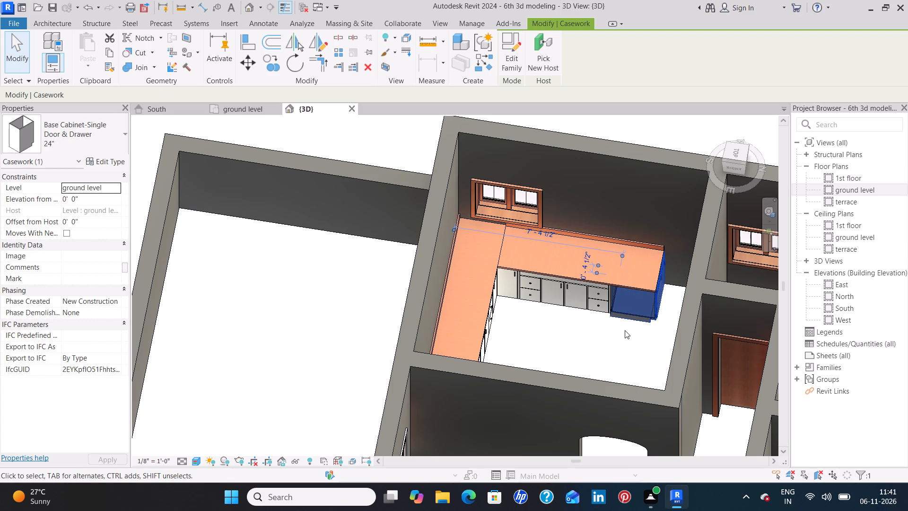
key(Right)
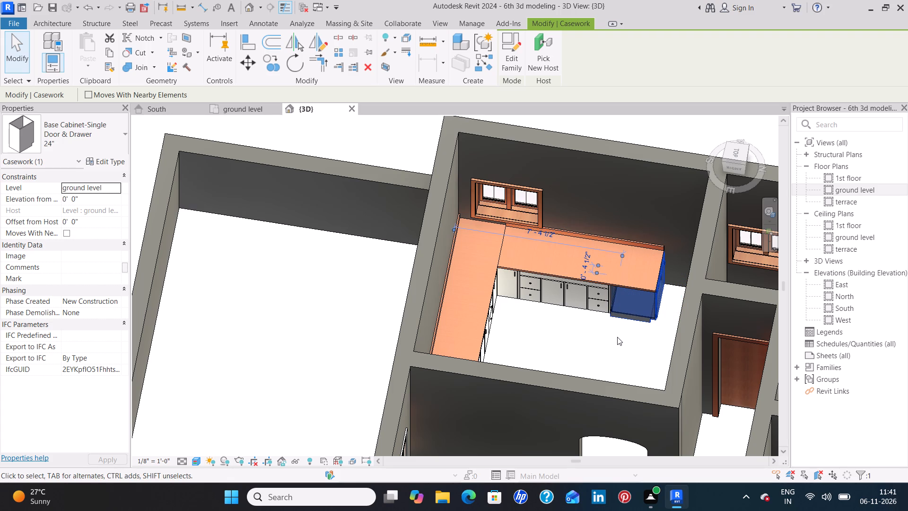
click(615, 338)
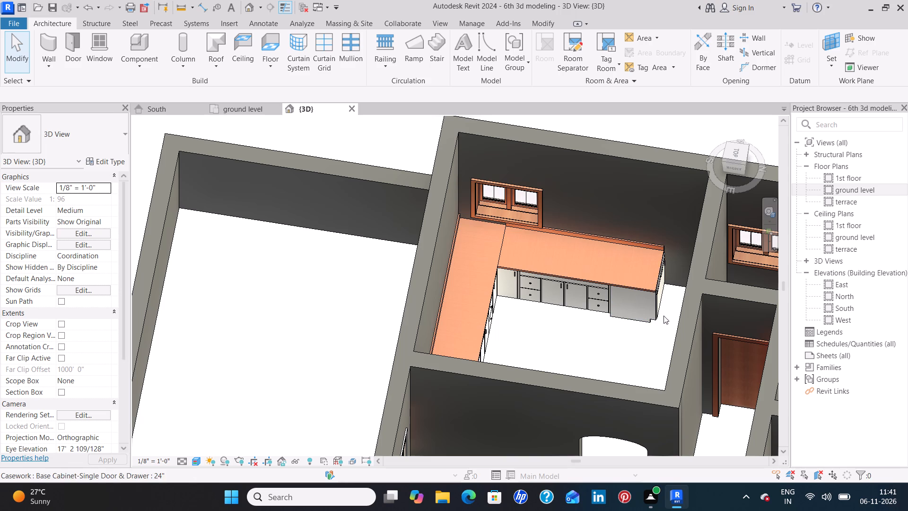
Delete the 24" single door and drawer base cabinet at the north end of the west-wall run.
click(654, 313)
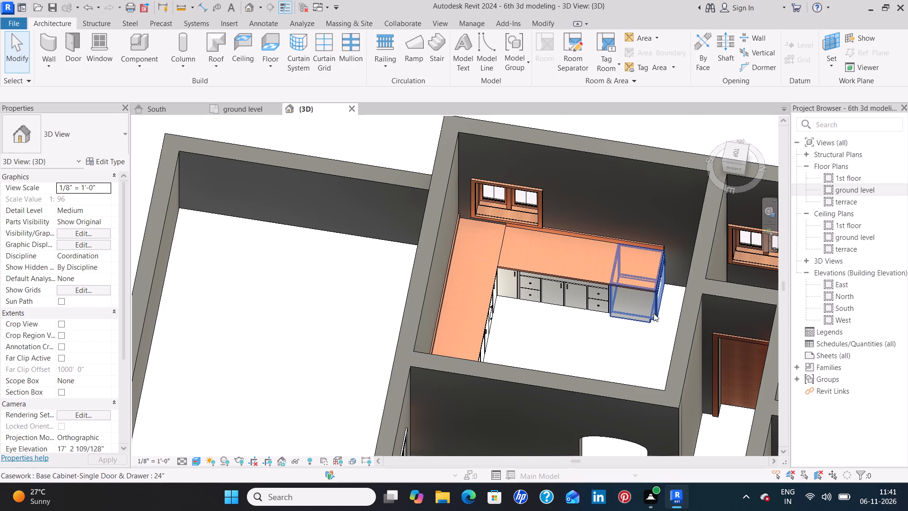
key(Delete)
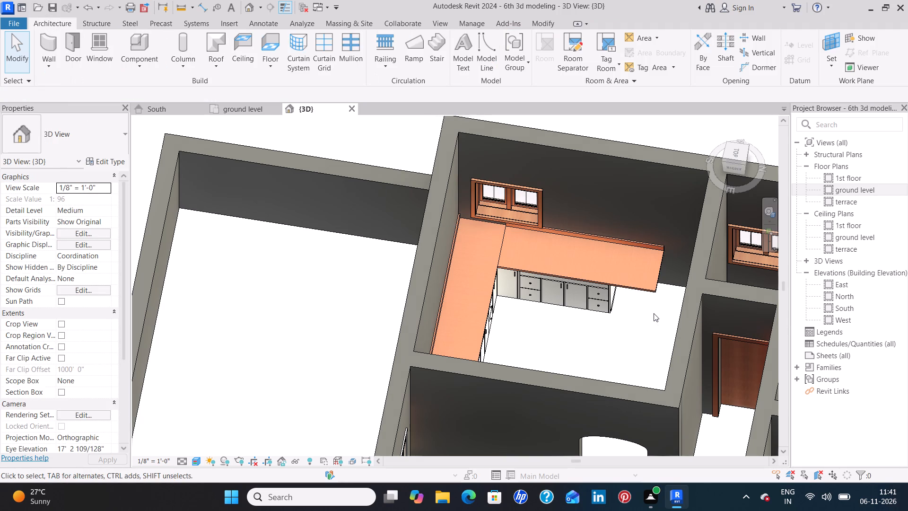
In the ground level plan, load the Base Cabinet-3 Drawers family from the Base Cabinets library for placement.
click(245, 113)
click(138, 39)
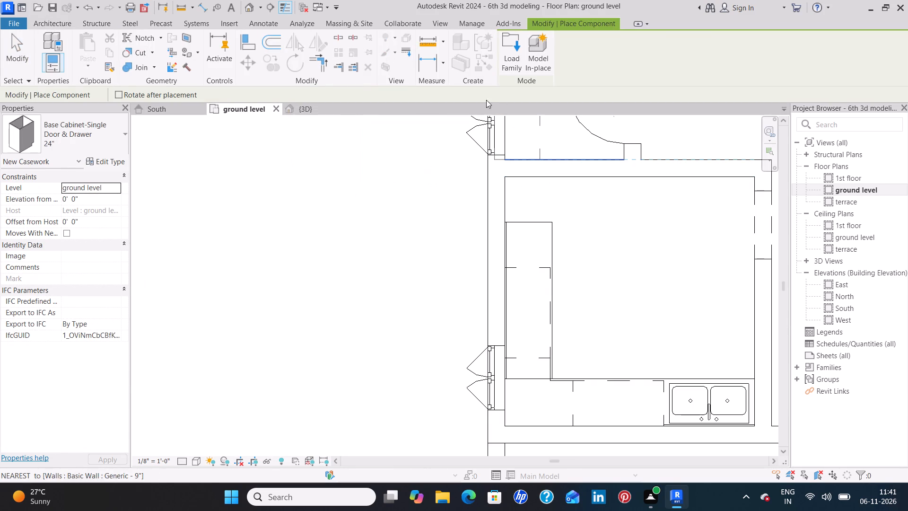
click(512, 68)
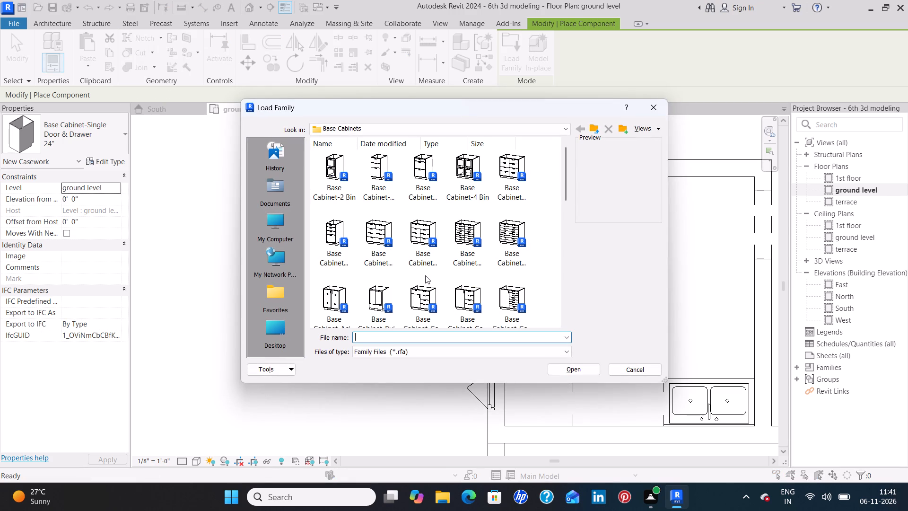
click(414, 165)
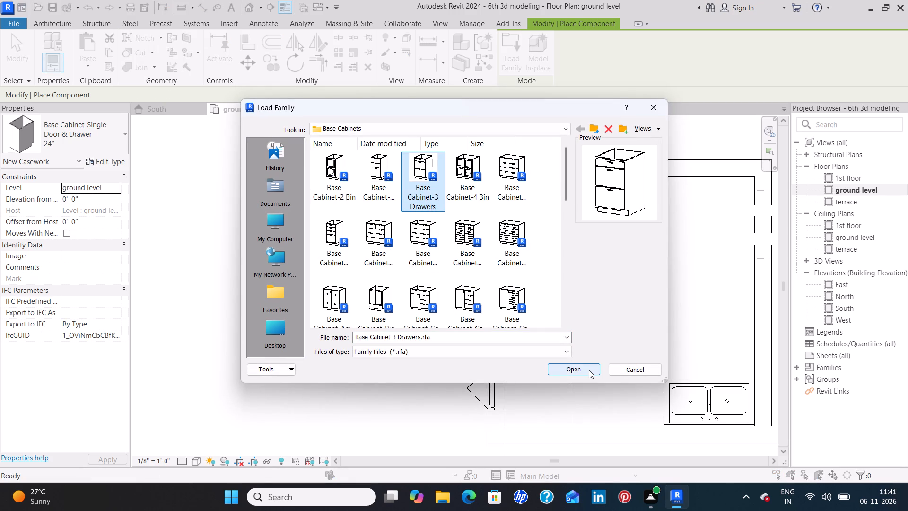
click(377, 167)
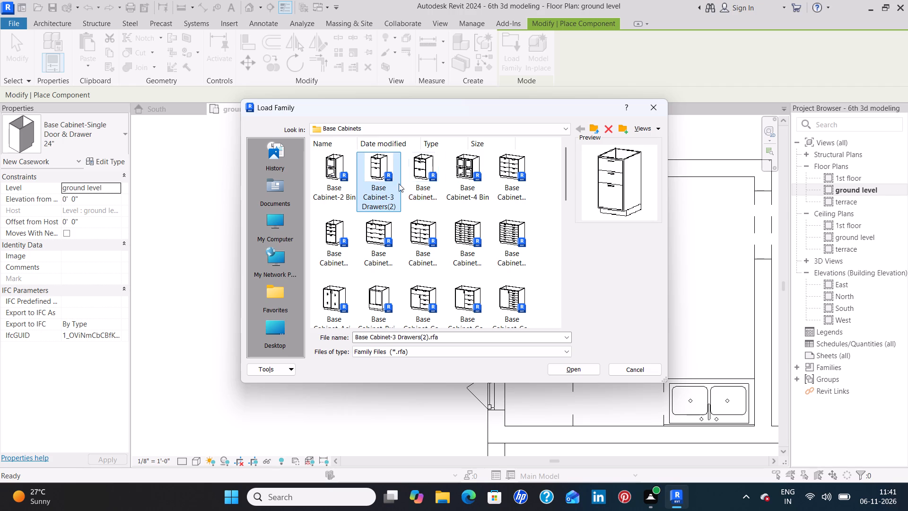
click(422, 162)
click(579, 370)
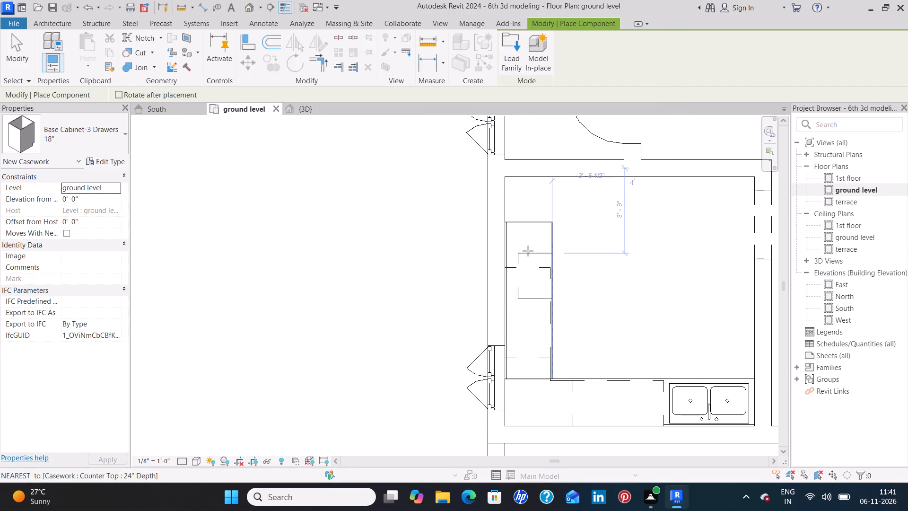
Place an 18" three-drawer base cabinet against the west wall at the north end of the cabinet run.
click(522, 218)
key(Escape)
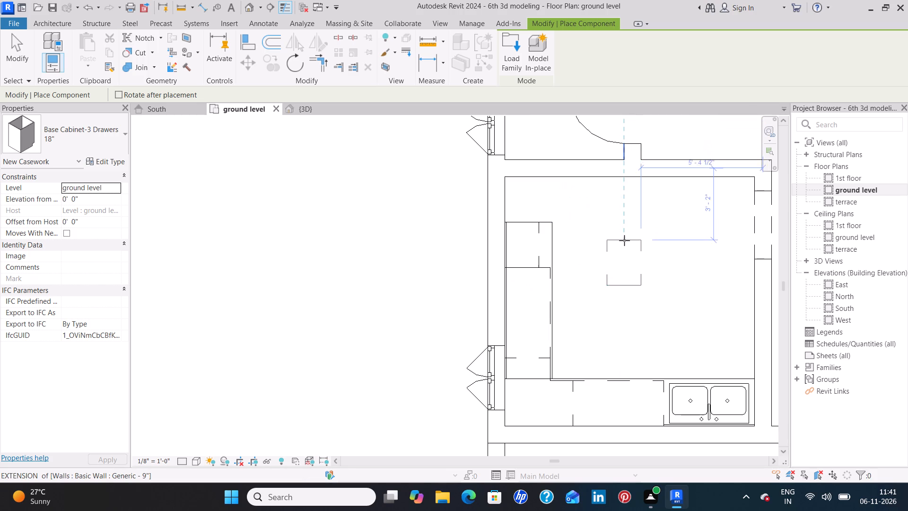
key(Escape)
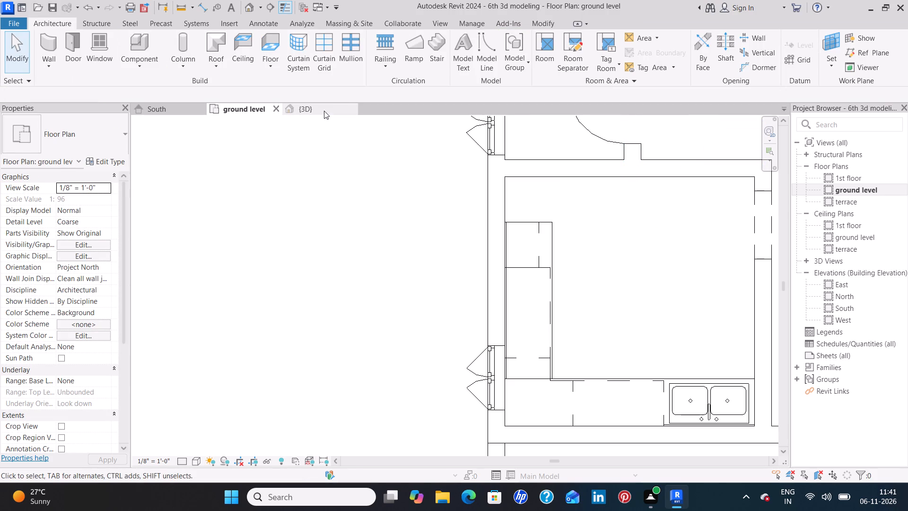
In the 3D view, rotate the 18" three-drawer base cabinet in quarter turns to a half turn from its placed orientation.
click(324, 111)
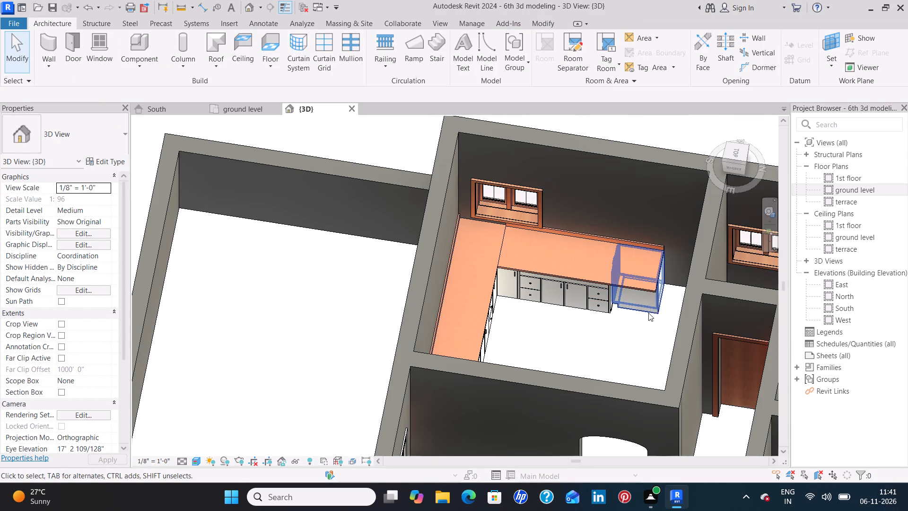
click(662, 306)
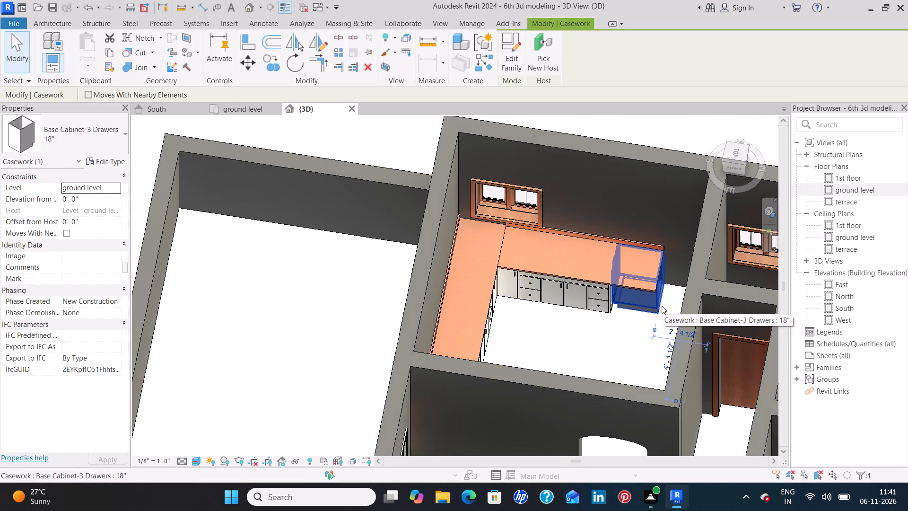
key(space)
key(space)
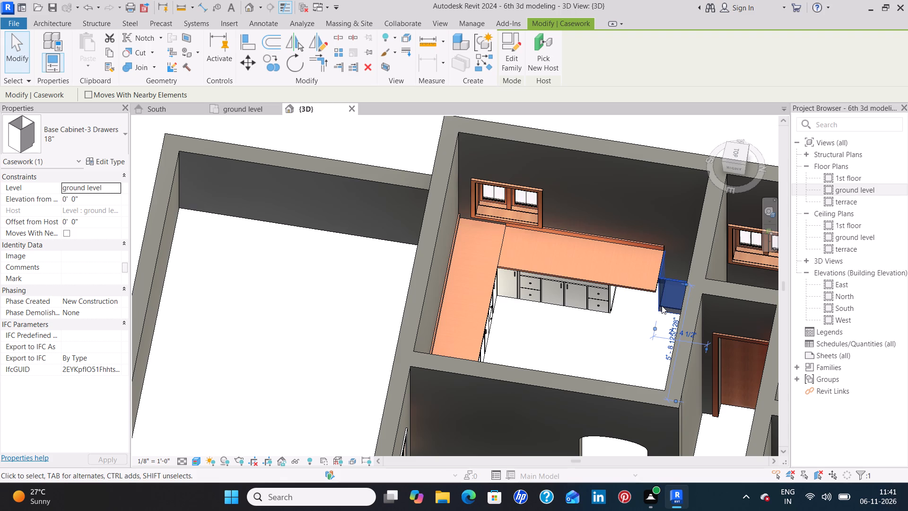
key(space)
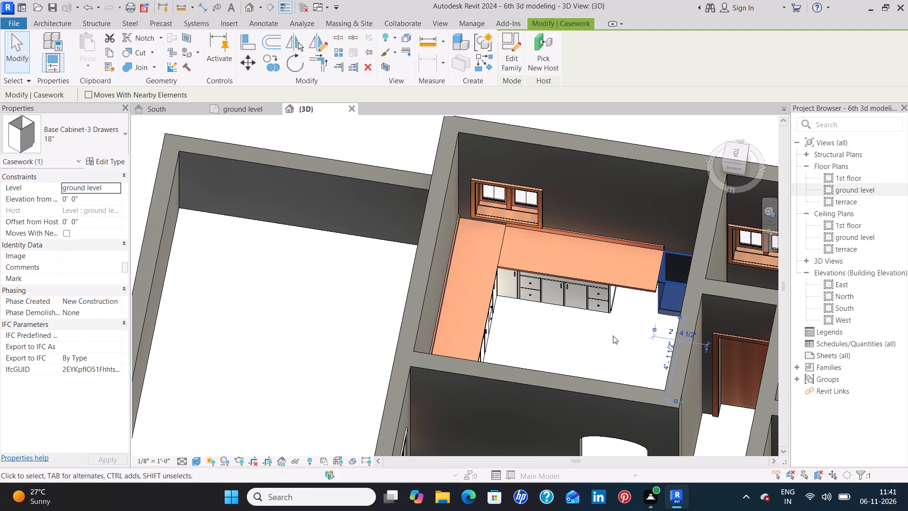
key(space)
key(space)
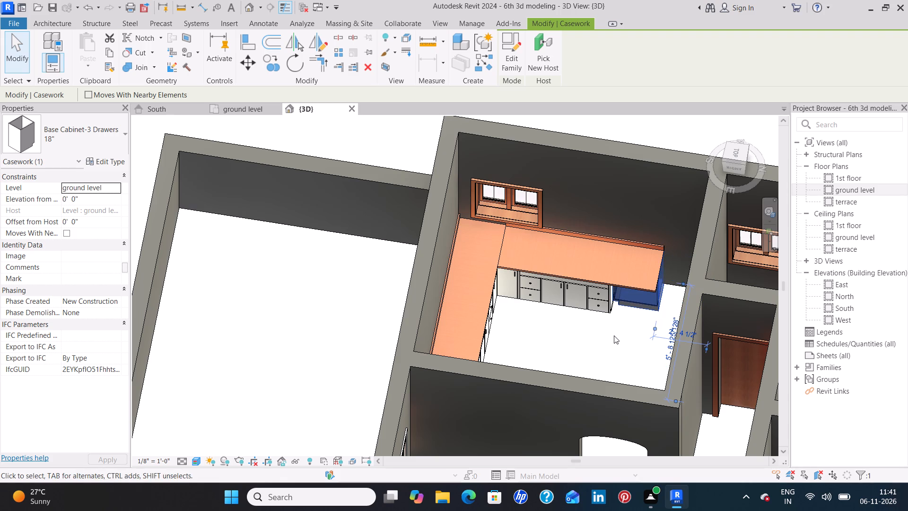
click(584, 346)
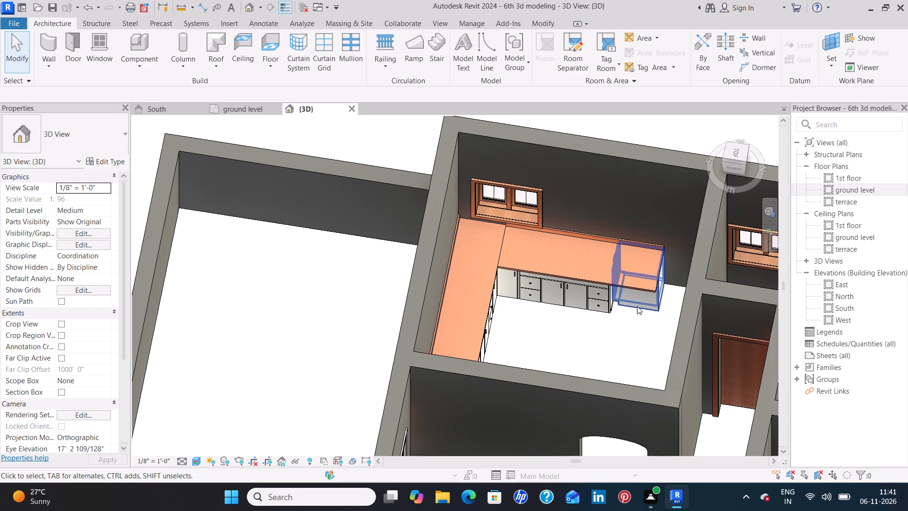
click(643, 302)
click(657, 302)
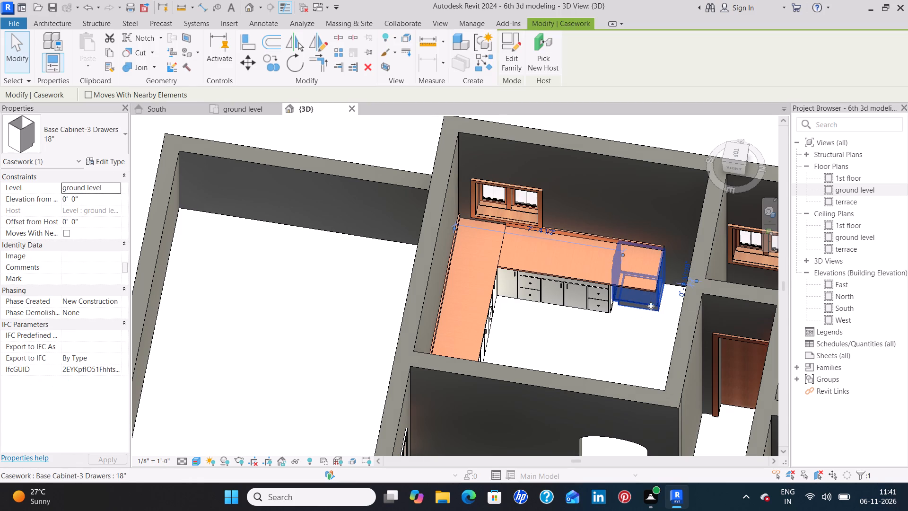
key(space)
click(639, 323)
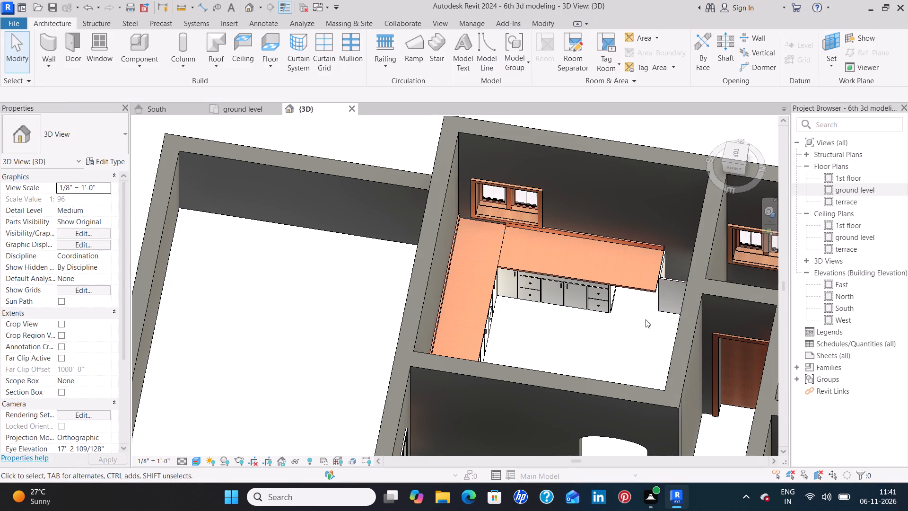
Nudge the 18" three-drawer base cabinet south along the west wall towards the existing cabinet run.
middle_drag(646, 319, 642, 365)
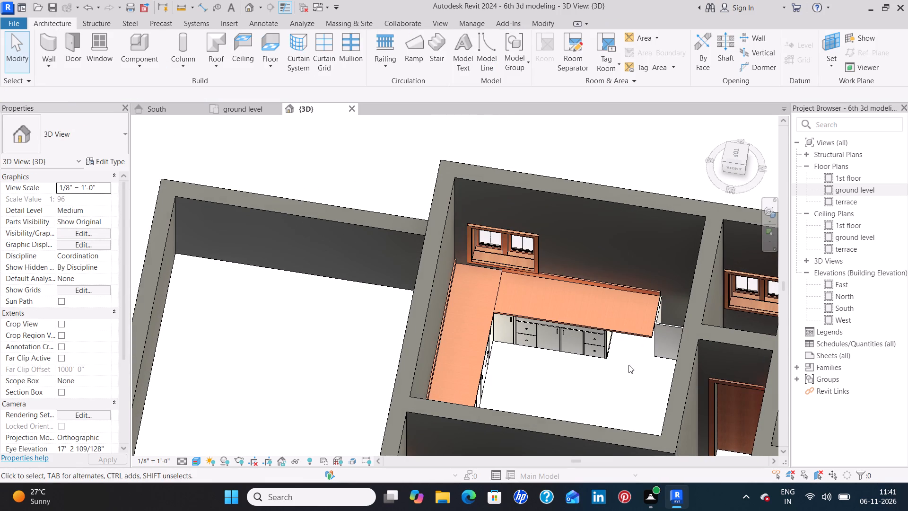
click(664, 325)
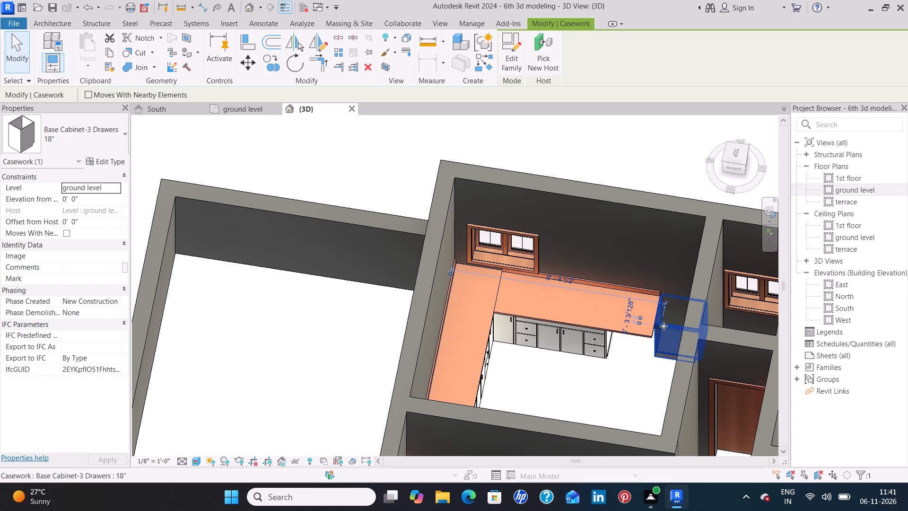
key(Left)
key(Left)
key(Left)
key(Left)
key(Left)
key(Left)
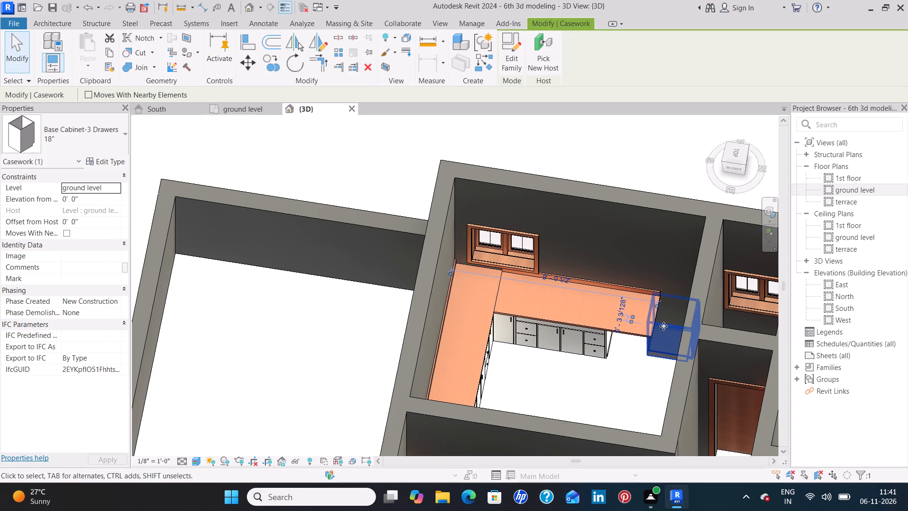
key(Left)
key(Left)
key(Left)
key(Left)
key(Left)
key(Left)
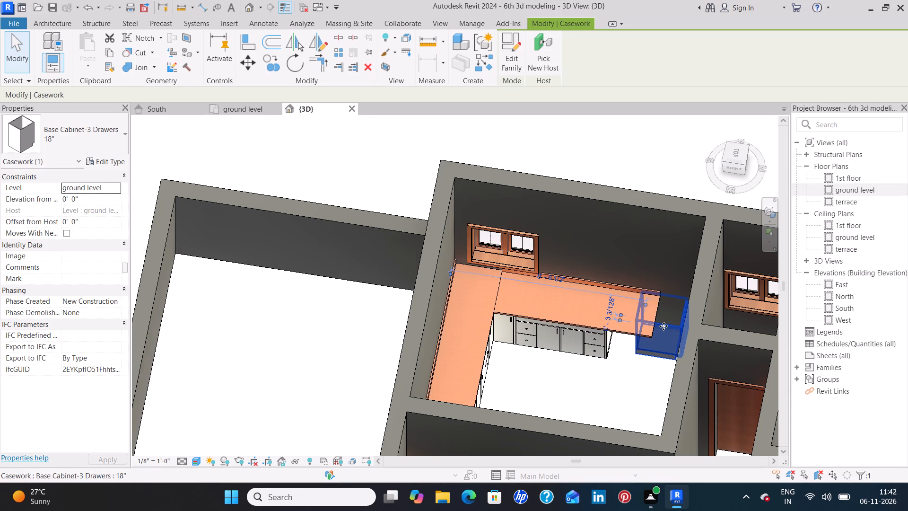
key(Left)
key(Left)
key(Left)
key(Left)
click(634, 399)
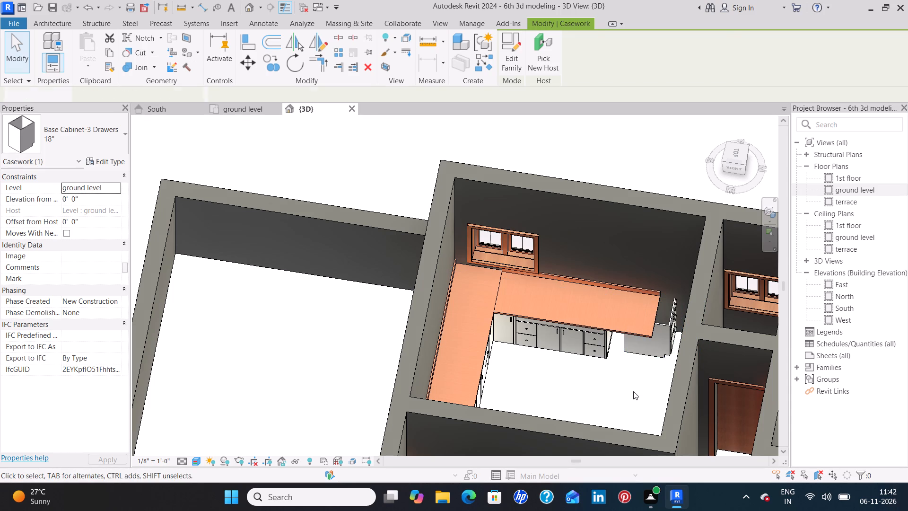
Delete the 18" three-drawer base cabinet at the north end of the west-wall run.
click(670, 332)
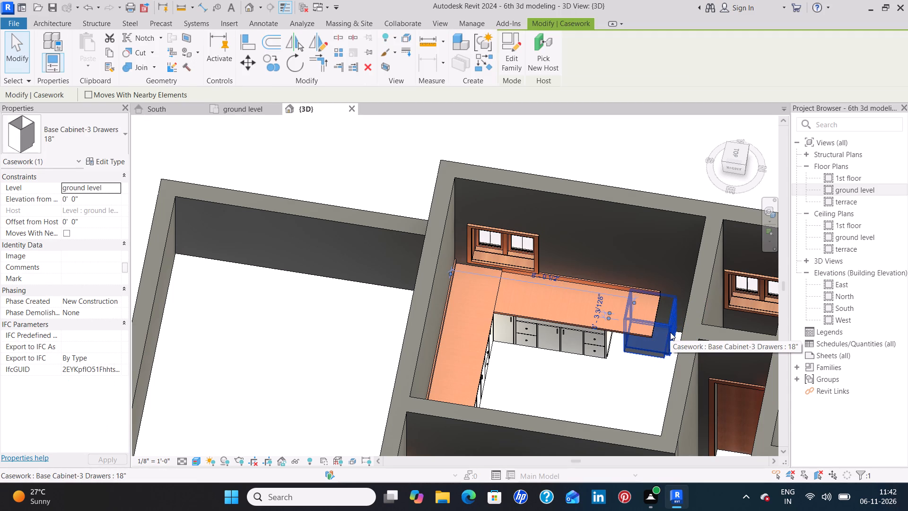
key(Delete)
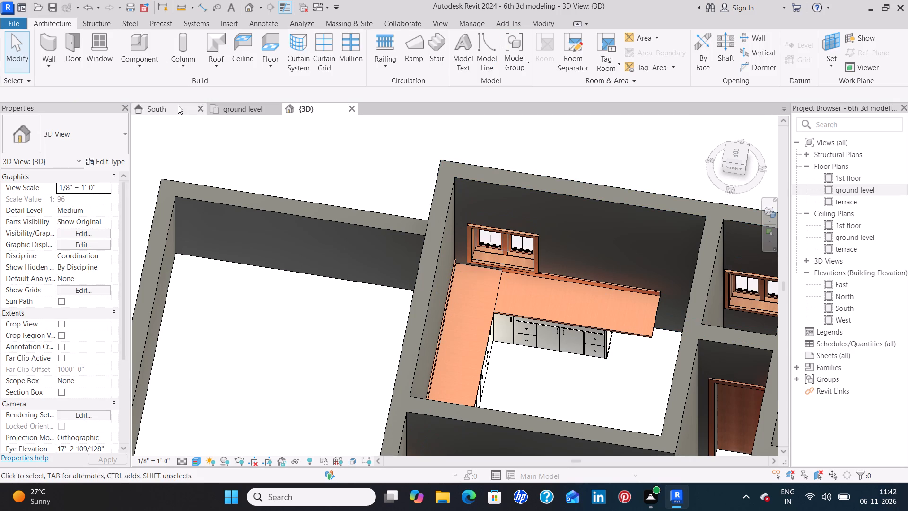
In the ground level plan, load the Base Cabinet-Double Door & 1 Drawer family from the Base Cabinets library for placement.
click(229, 113)
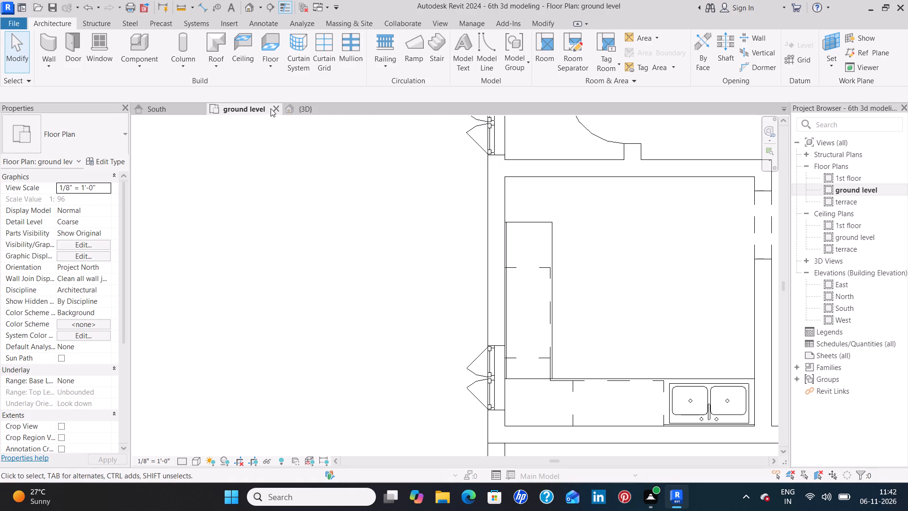
click(137, 46)
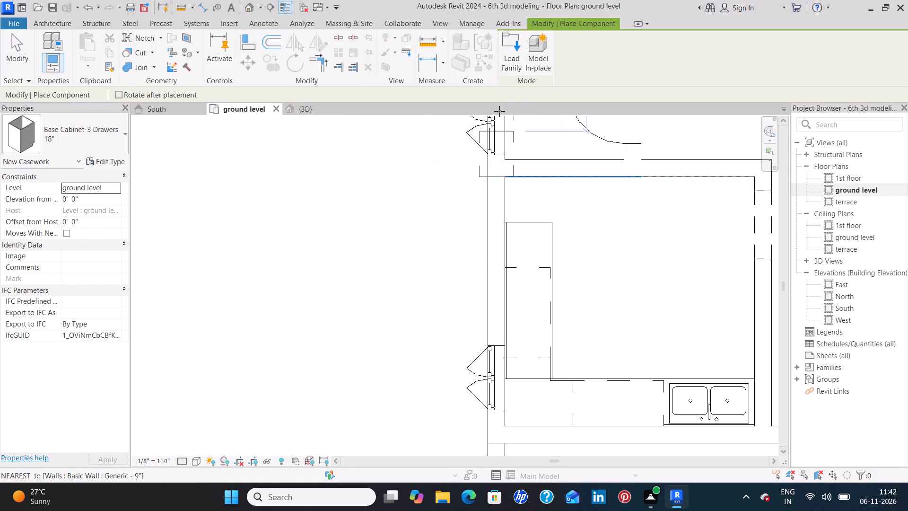
click(507, 61)
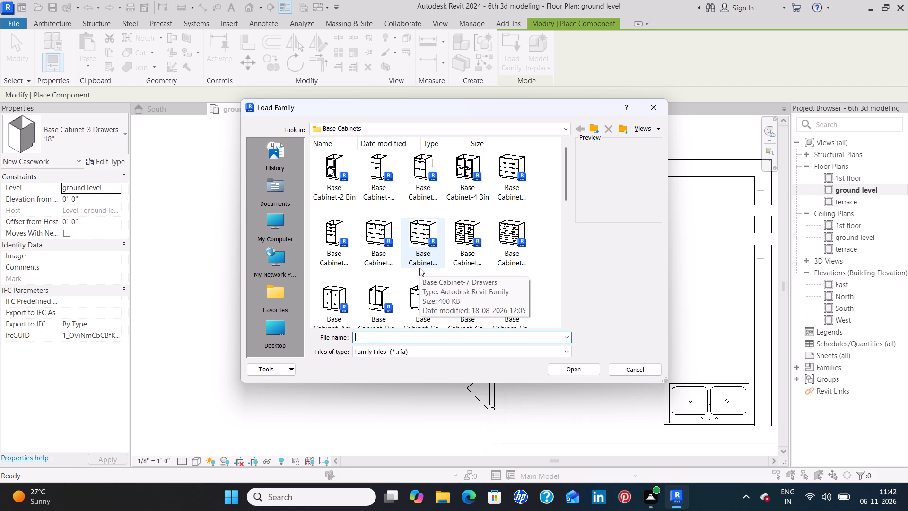
scroll(419, 268, down, 1)
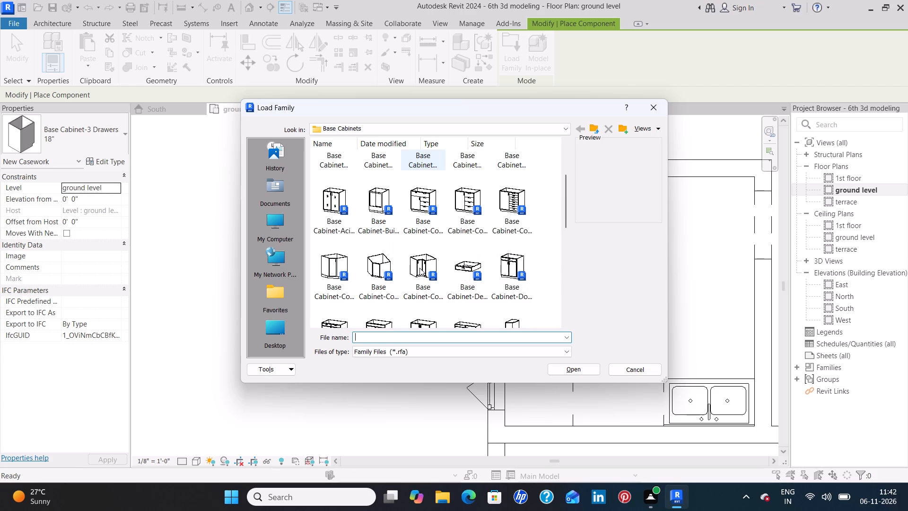
scroll(419, 268, down, 1)
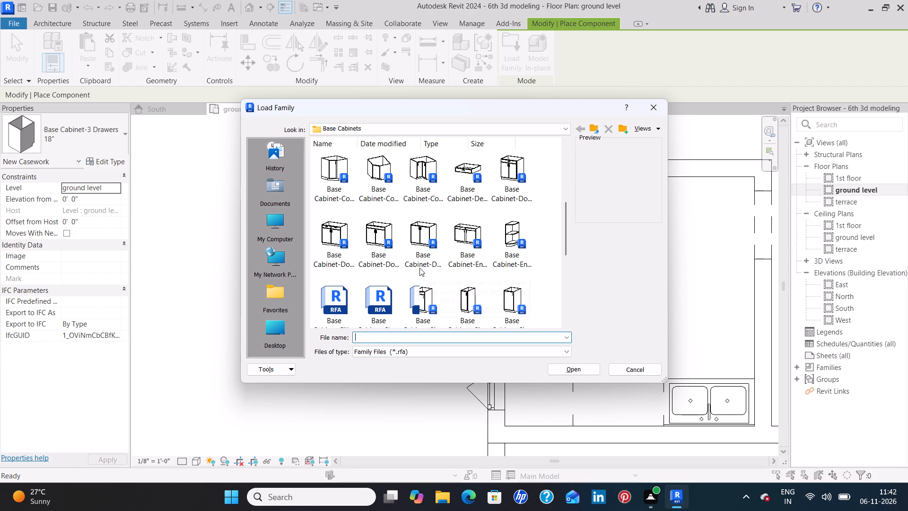
click(511, 159)
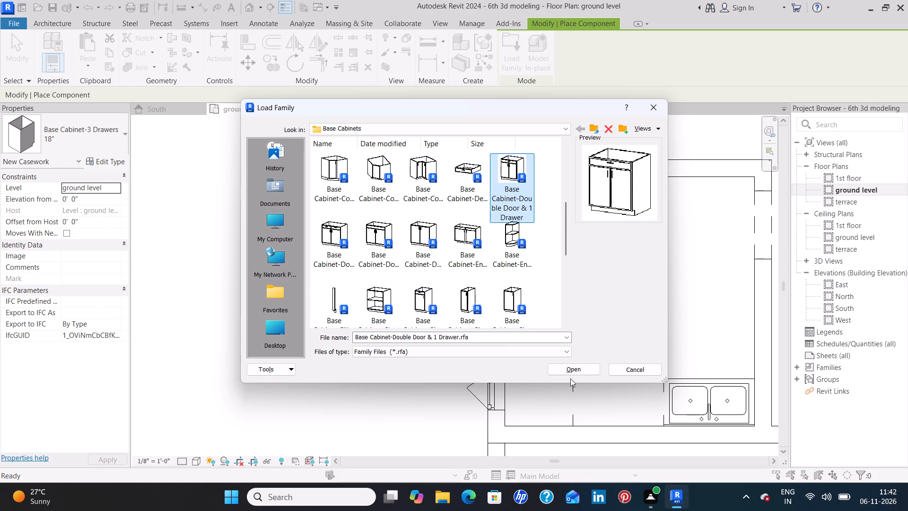
click(577, 371)
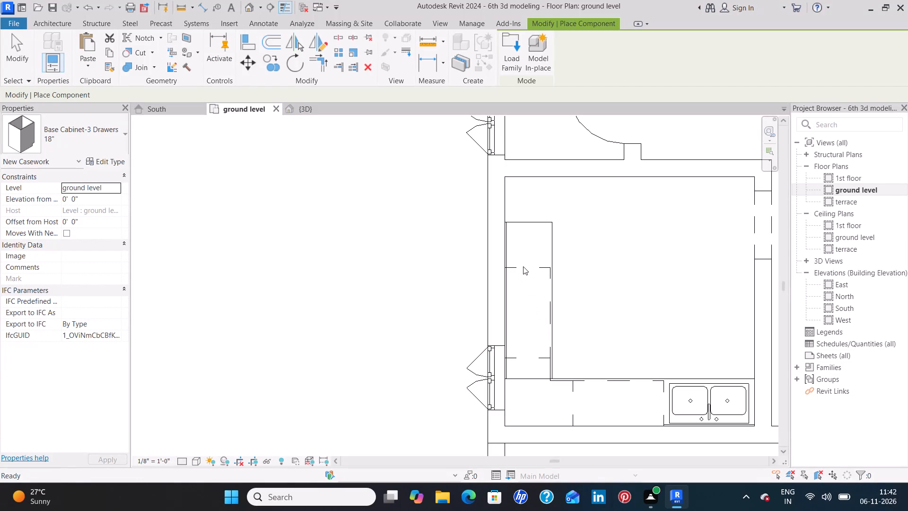
Place a rotated 36" double door and one-drawer base cabinet against the west wall, adjoining the north end of the cabinet run.
key(space)
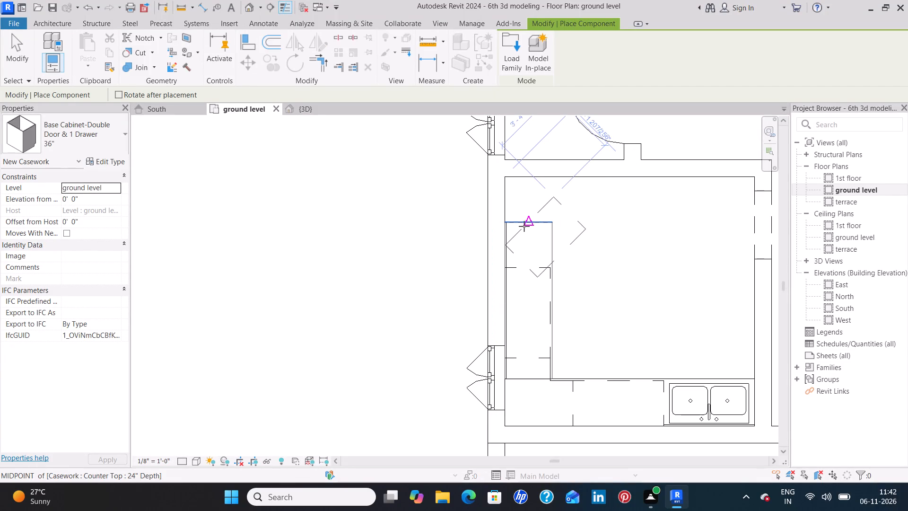
key(space)
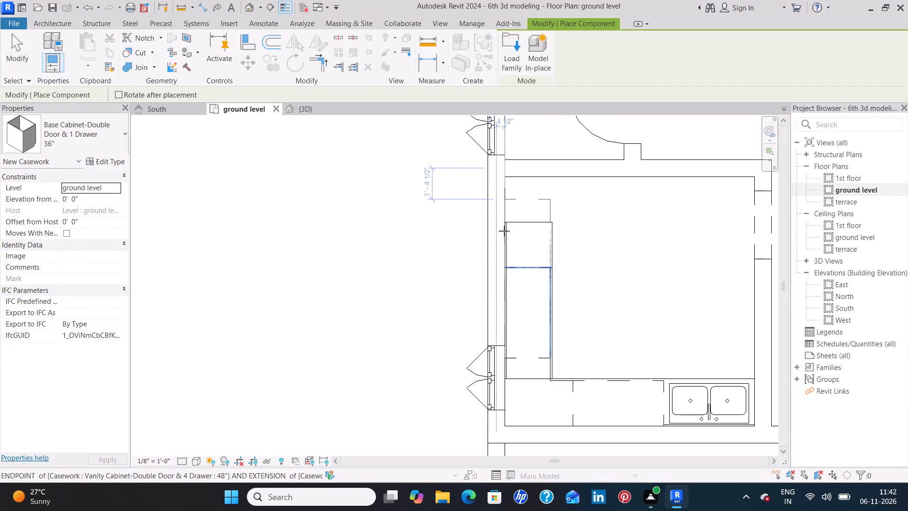
click(504, 231)
key(Escape)
key(Escape)
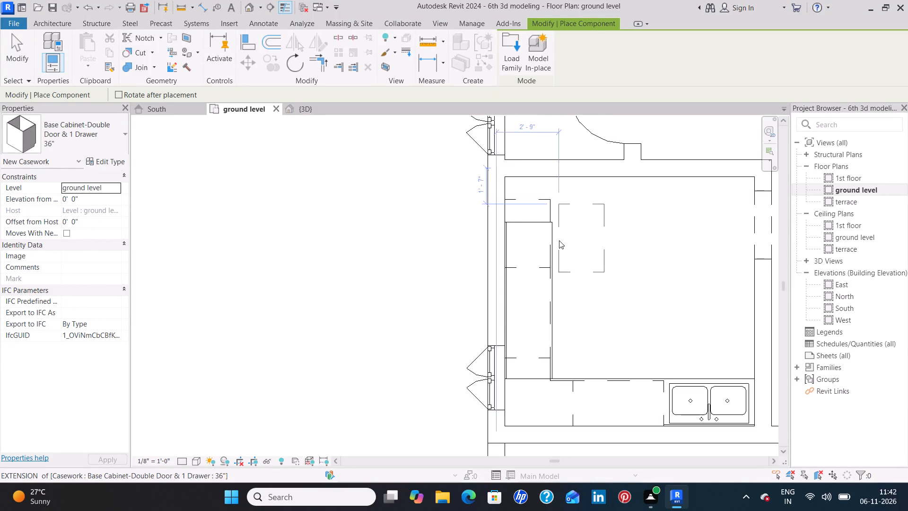
In the 3D view, examine the new 36" base cabinet's fit in the run and its type properties.
click(320, 113)
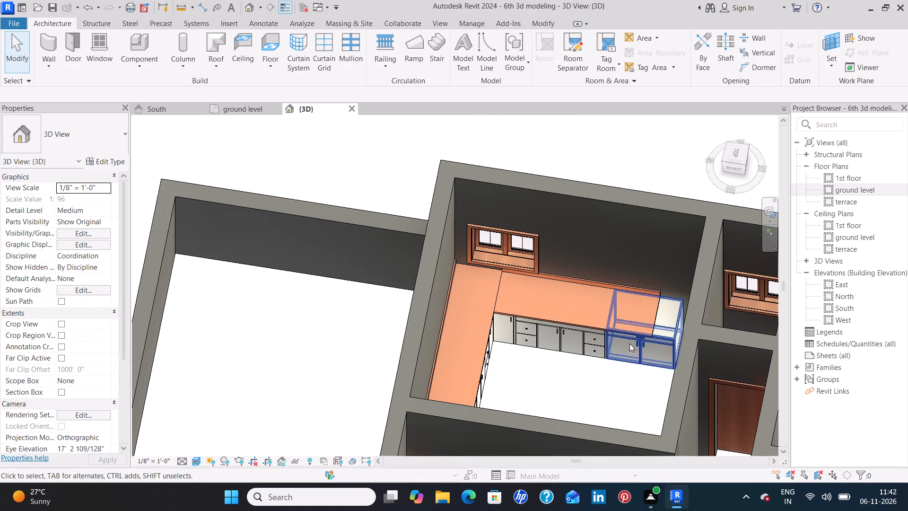
click(660, 336)
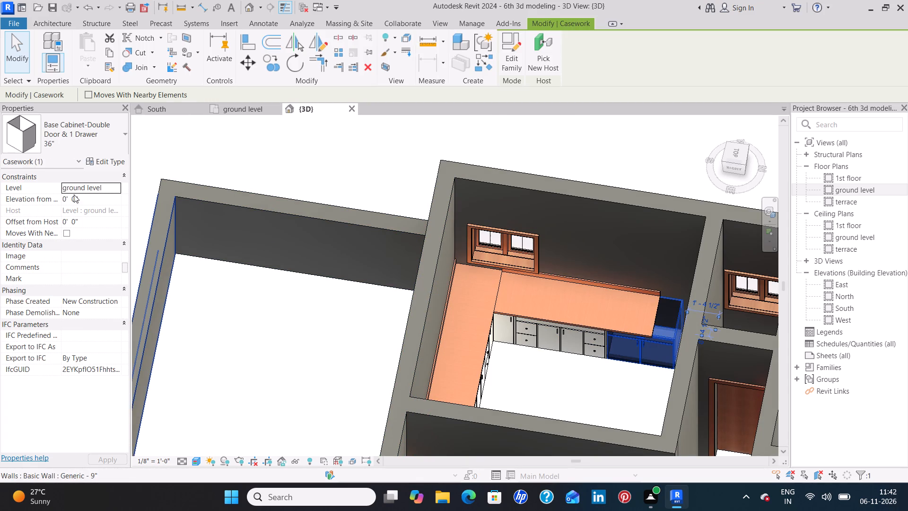
click(122, 161)
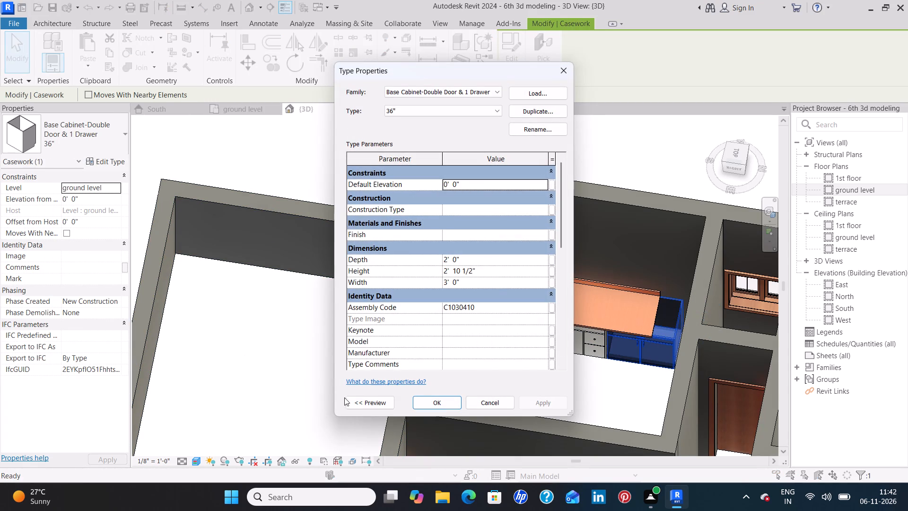
click(417, 403)
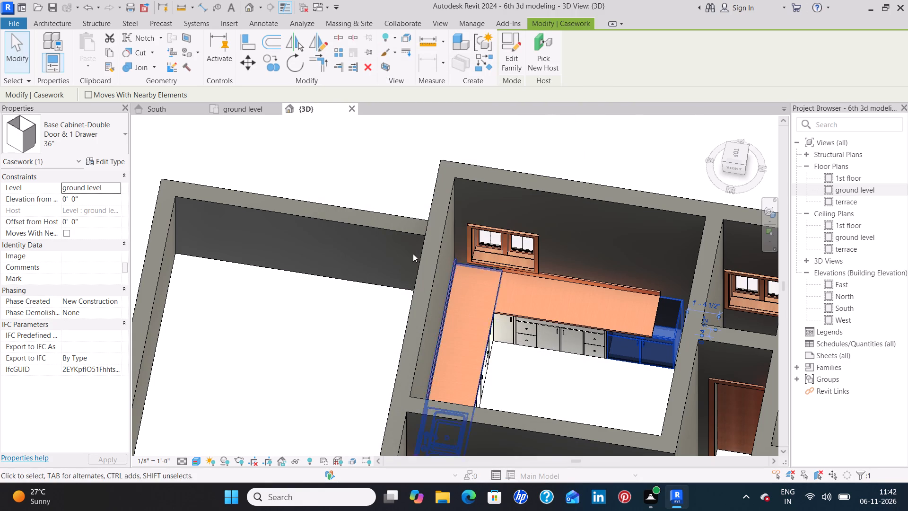
In the ground level plan, extend the west-wall countertop north to the end of the 36" base cabinet, making its length 7' 11".
click(245, 109)
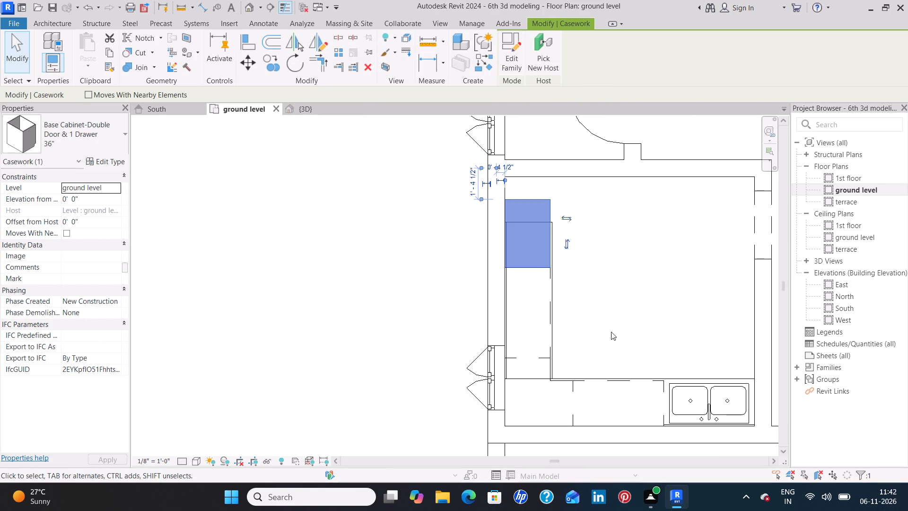
click(550, 330)
scroll(517, 222, up, 4)
middle_drag(522, 201, 523, 216)
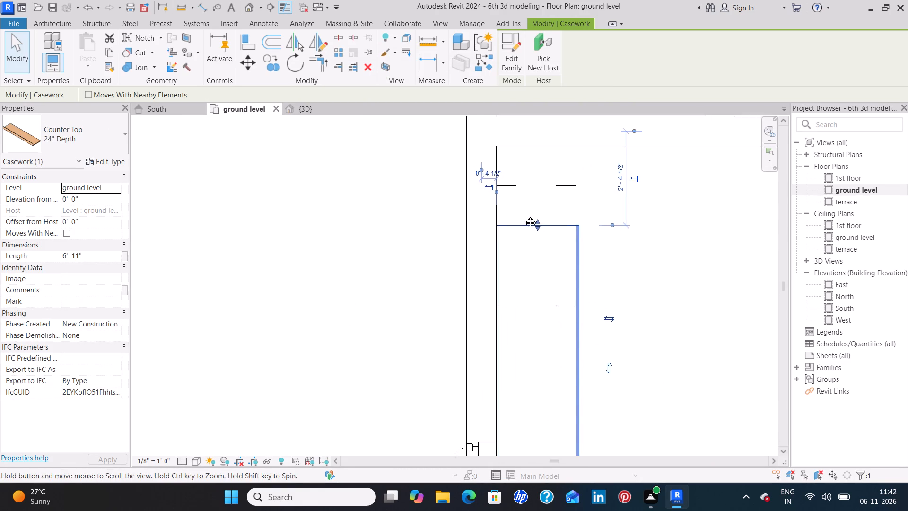
middle_drag(523, 216, 521, 321)
drag(535, 337, 529, 303)
click(636, 358)
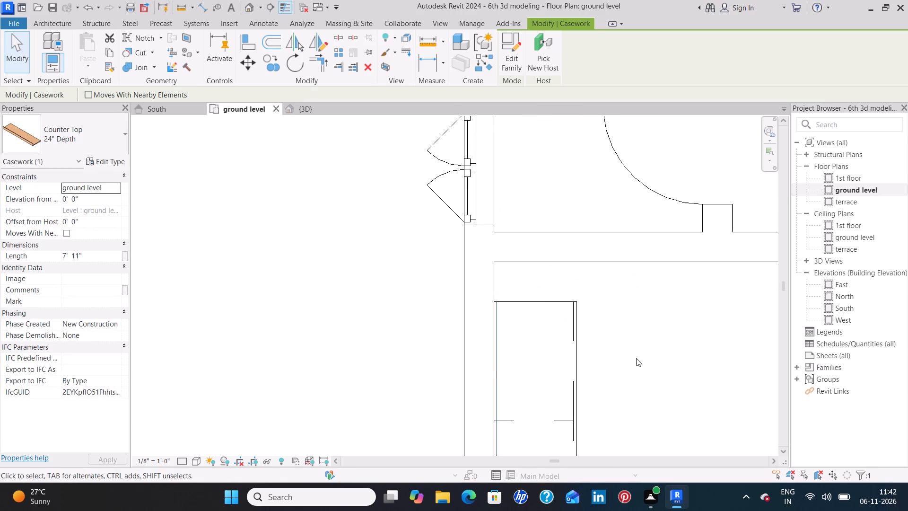
Load the Upper Cabinet-Pass-Thru w Glass family from the Casework library's Wall Cabinets folder for placement.
scroll(636, 378, down, 3)
middle_drag(655, 383, 548, 321)
scroll(528, 317, down, 3)
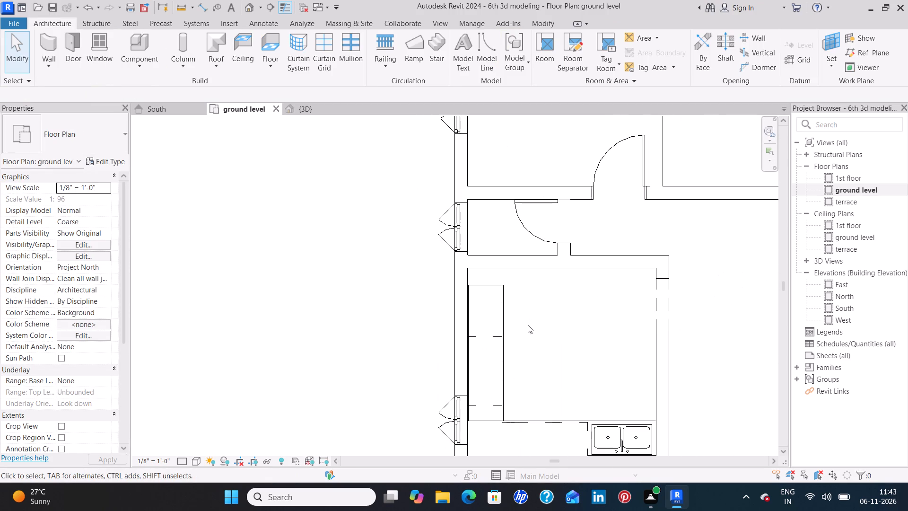
middle_drag(567, 352, 553, 332)
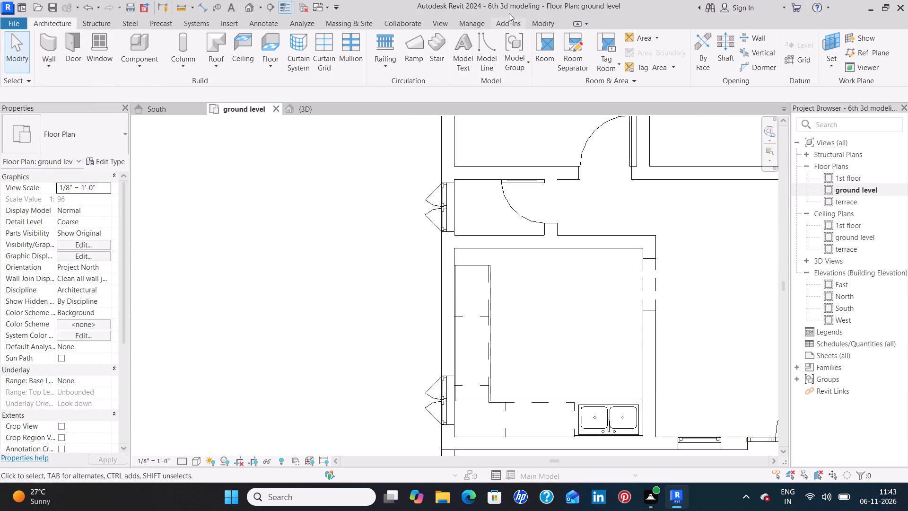
click(144, 47)
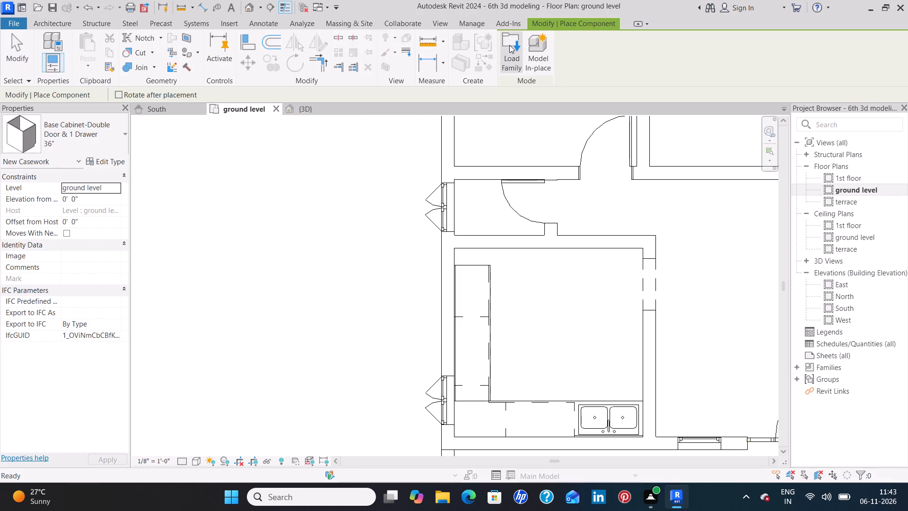
click(509, 45)
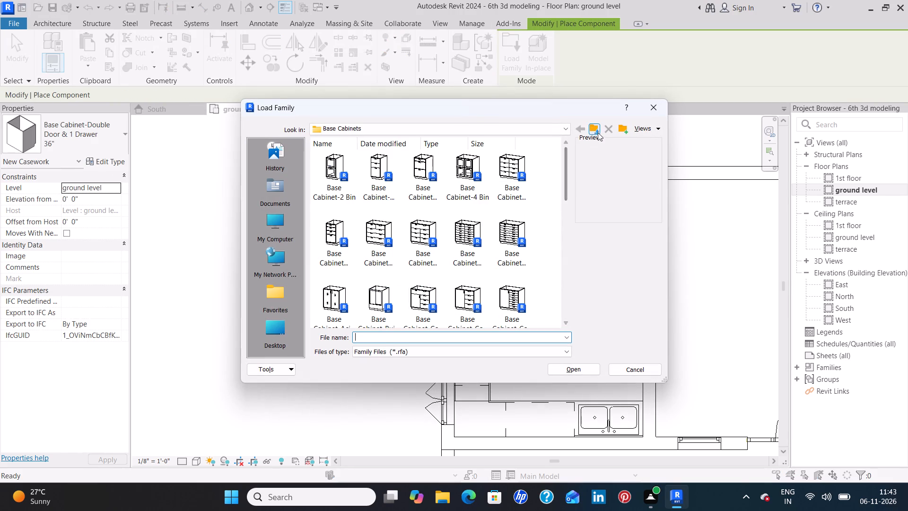
click(596, 129)
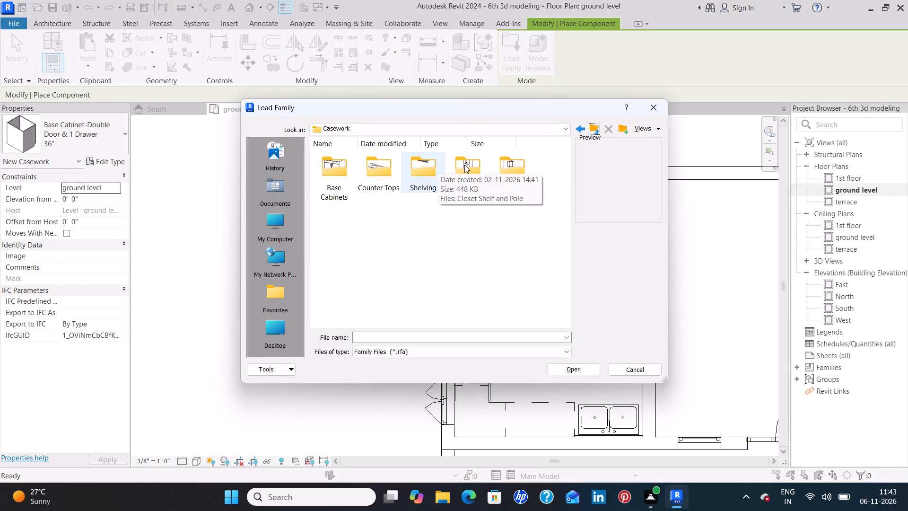
double_click(518, 166)
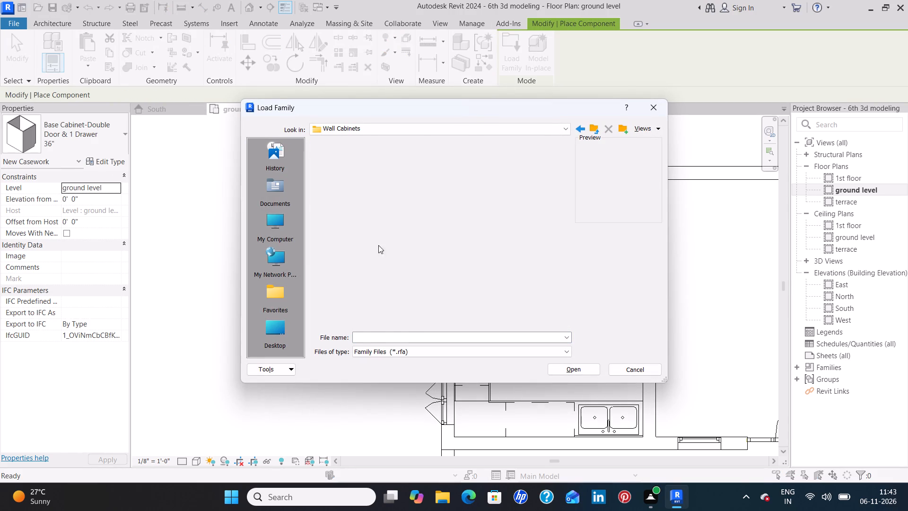
scroll(438, 238, down, 3)
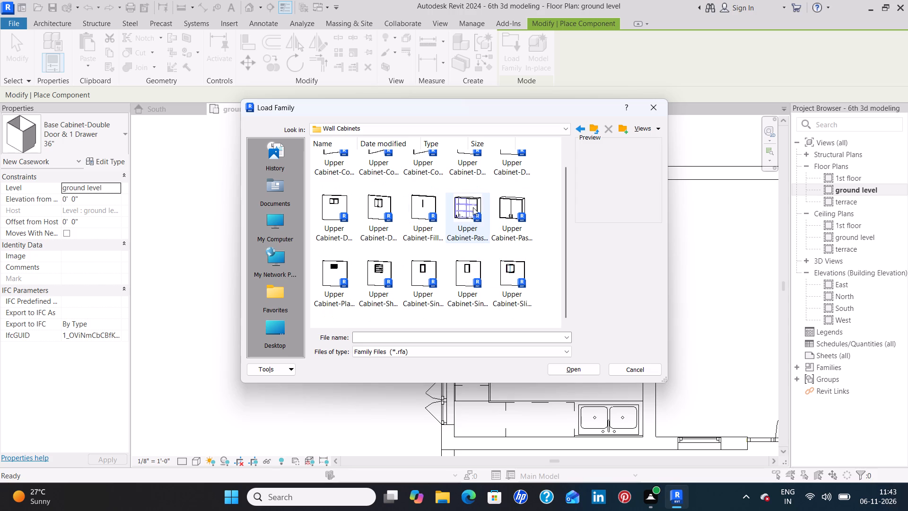
click(466, 203)
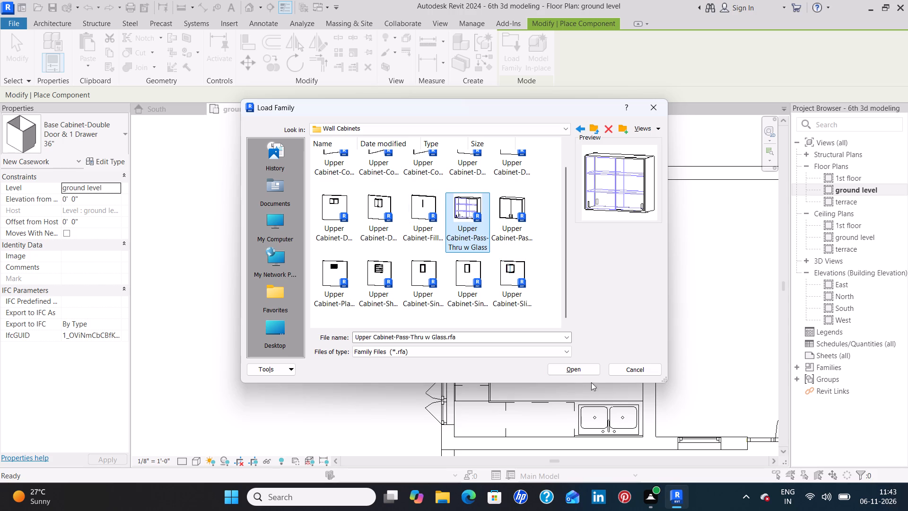
click(577, 373)
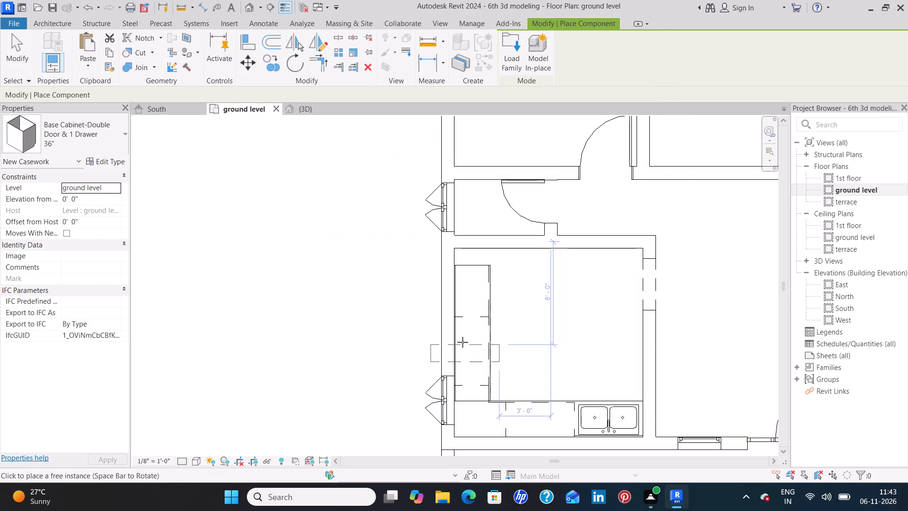
Place a rotated 48" x 30" x 12" glass pass-through upper cabinet on the west wall, flush with the countertop's north end.
key(space)
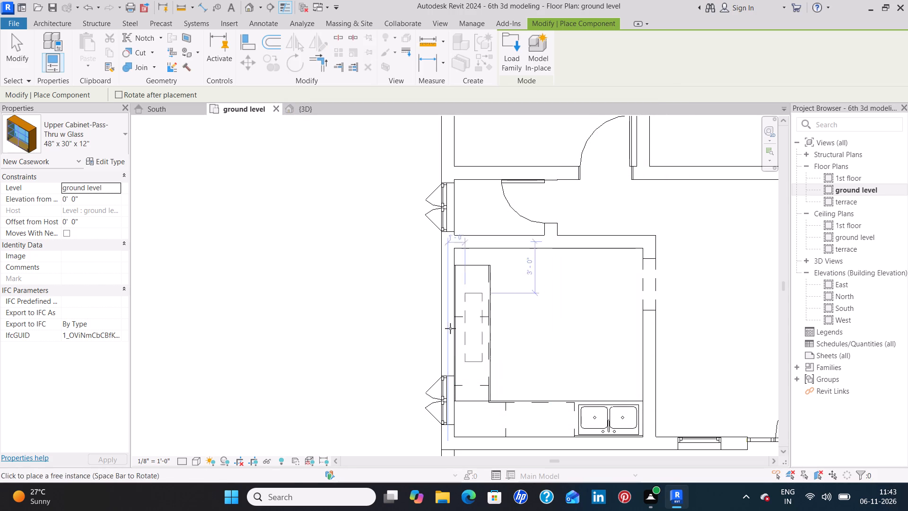
click(453, 301)
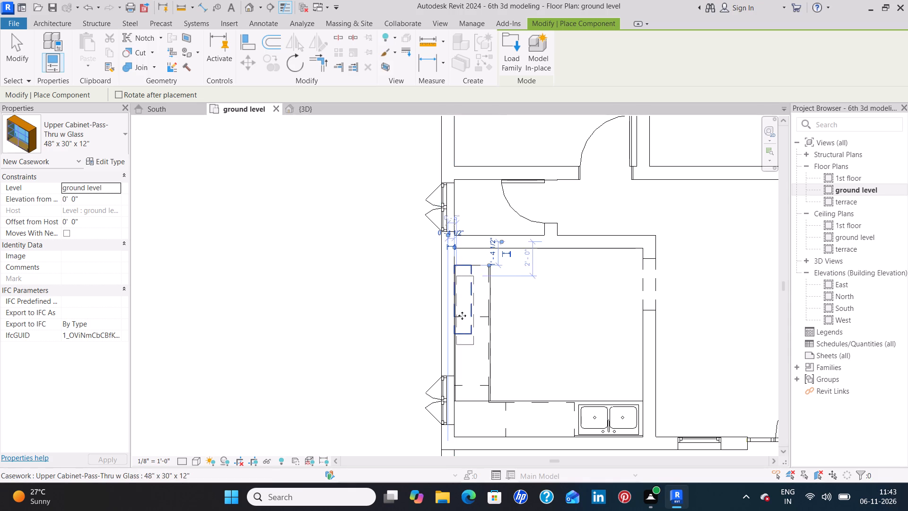
Place two 48" x 30" x 12" glass pass-through upper cabinets end to end along the kitchen's north wall, starting at the west countertop's front edge.
key(space)
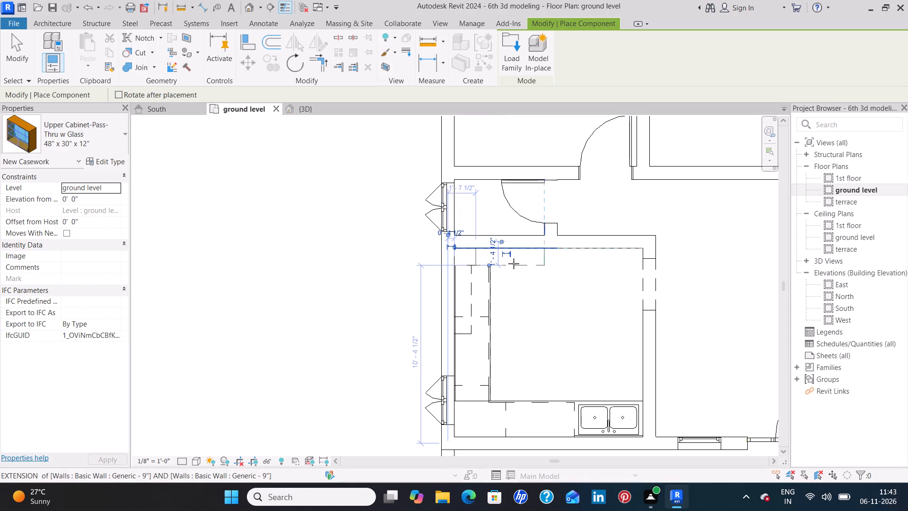
scroll(523, 260, up, 3)
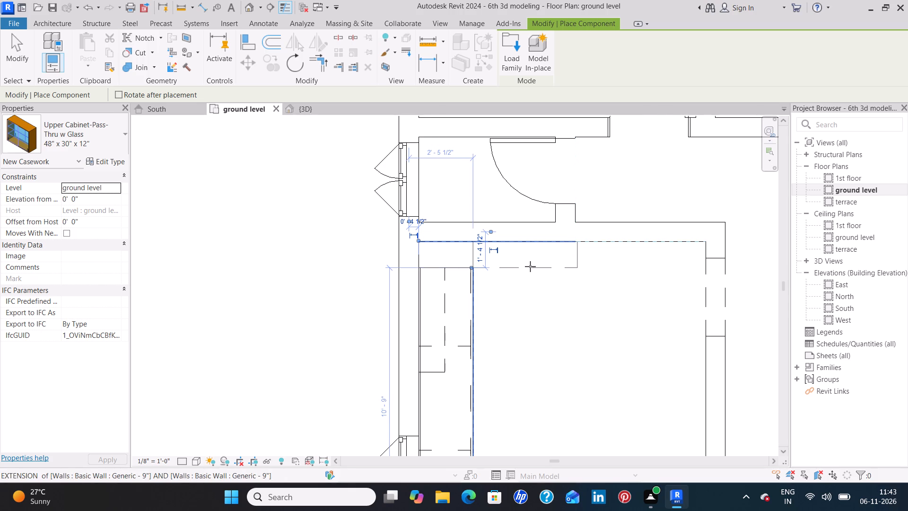
click(530, 266)
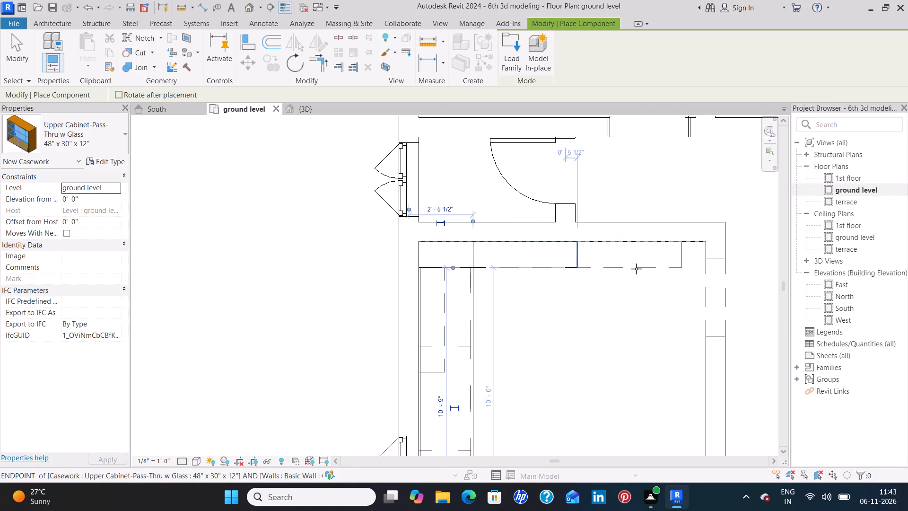
click(636, 269)
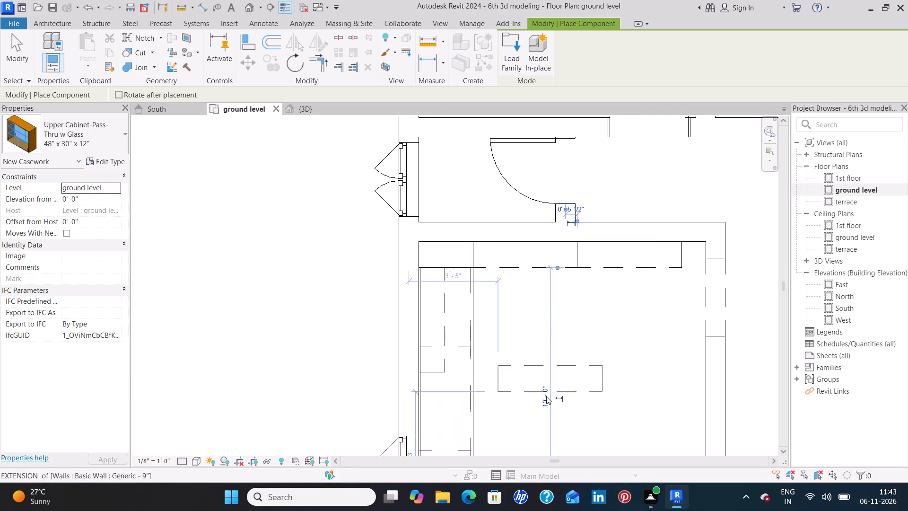
Place another 48" x 30" x 12" glass pass-through upper cabinet against the kitchen's south wall, ending just west of the sink, and finish placement.
scroll(543, 399, down, 2)
middle_drag(538, 393, 523, 258)
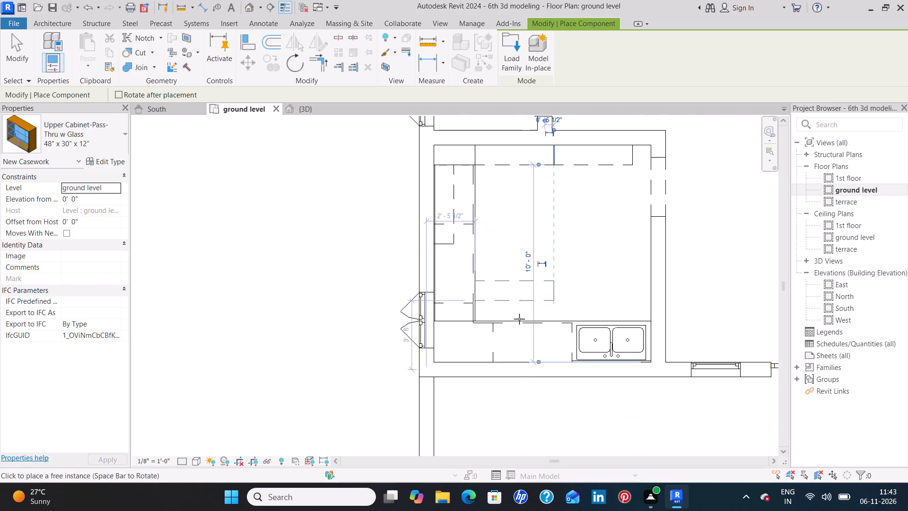
click(529, 362)
key(space)
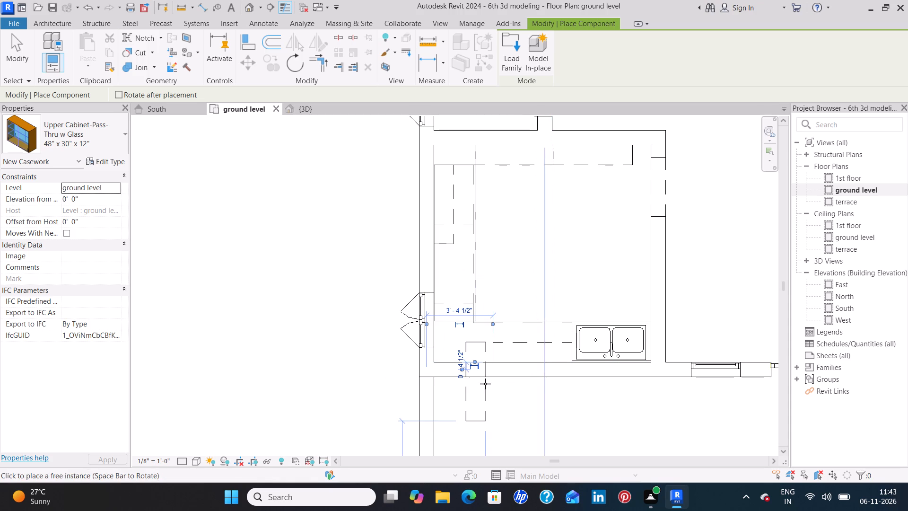
key(Escape)
key(Escape)
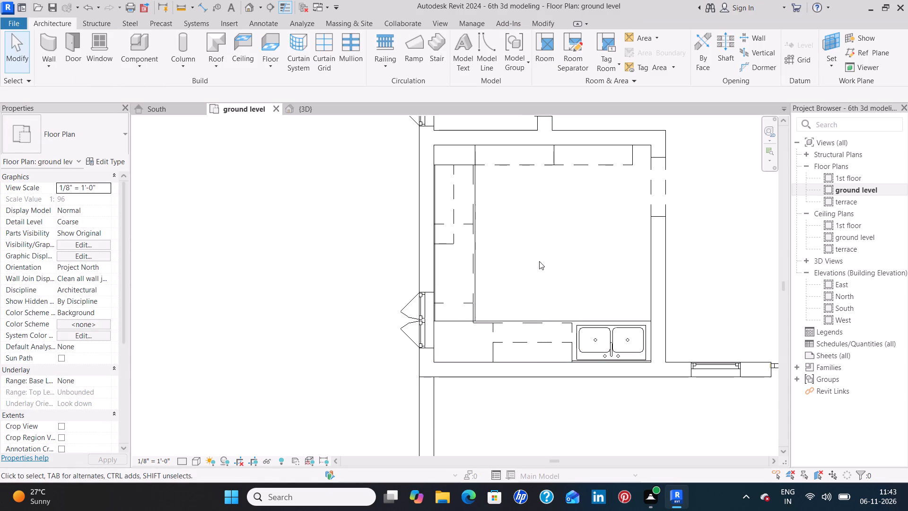
Load the Bed-Box family from the US library's Furniture > Beds folder for placement.
scroll(539, 261, down, 2)
middle_drag(565, 256, 541, 283)
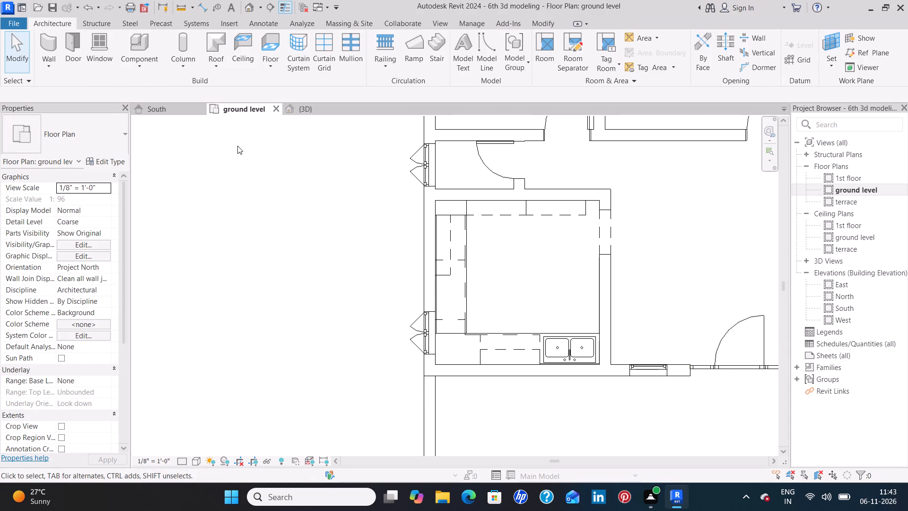
click(137, 43)
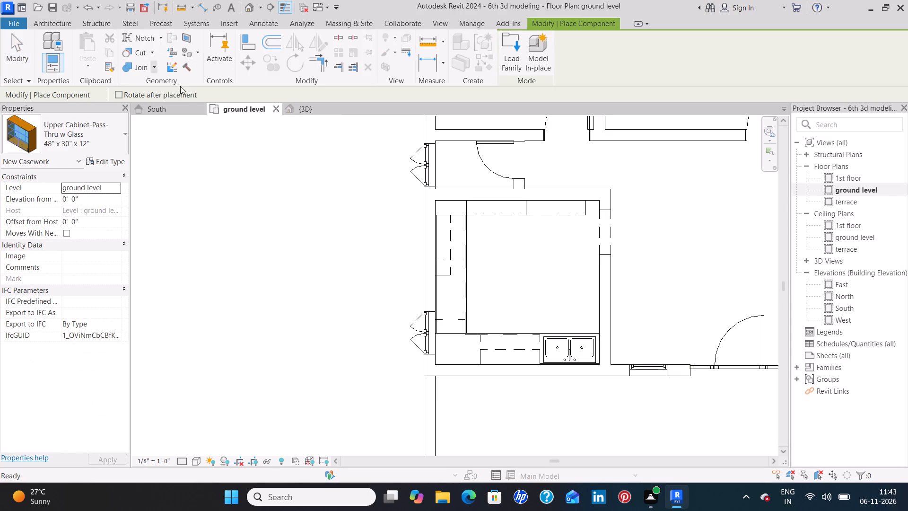
click(514, 56)
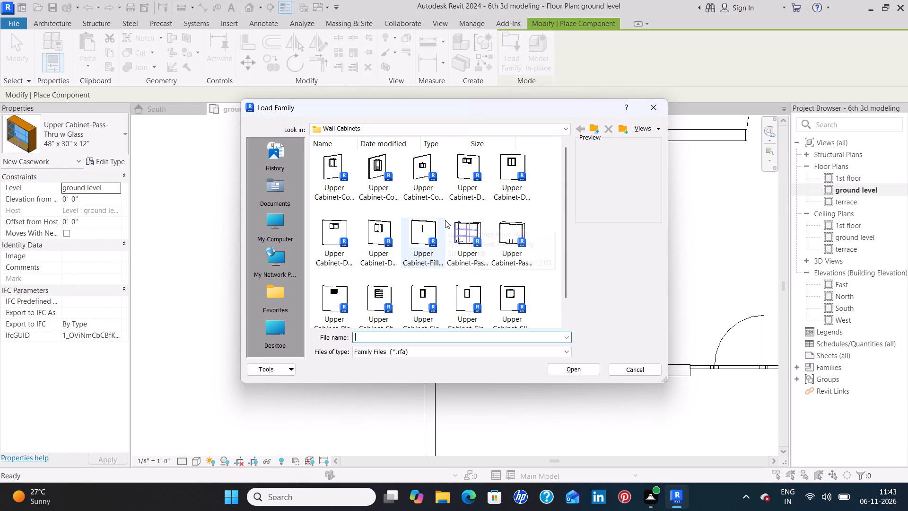
scroll(444, 223, down, 5)
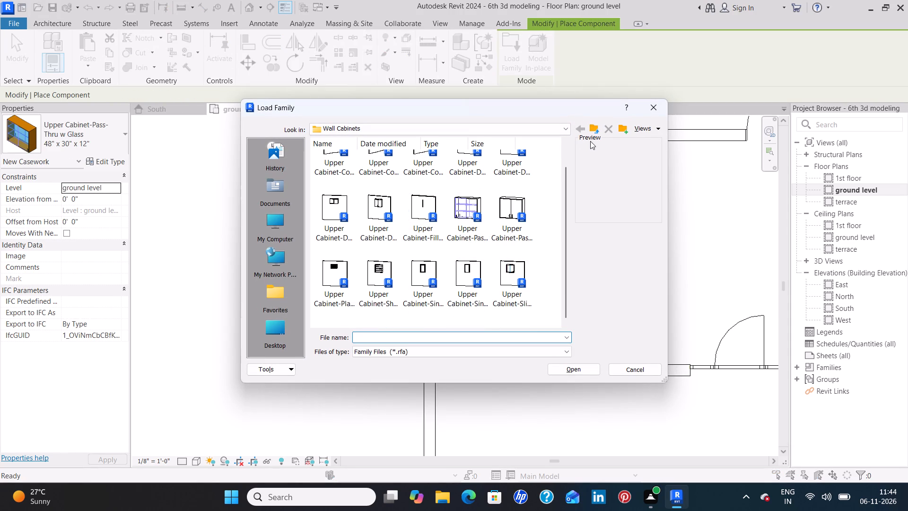
click(592, 132)
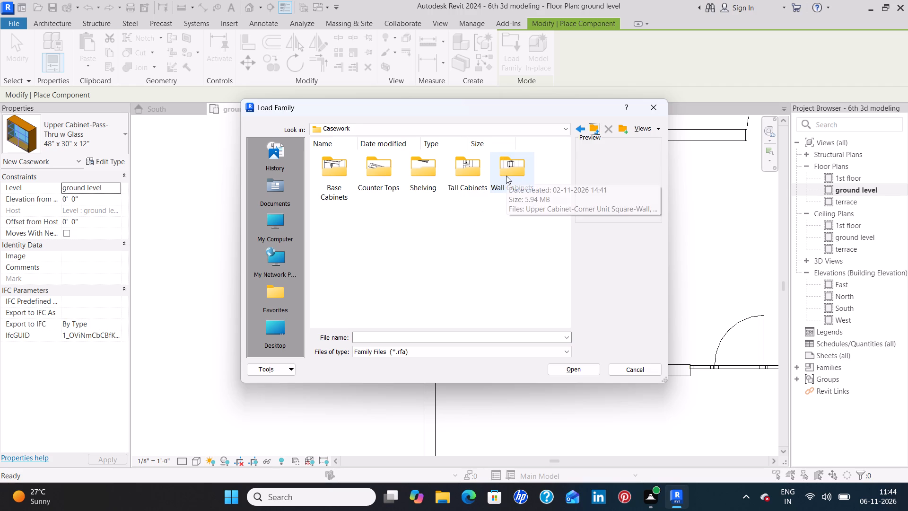
click(594, 129)
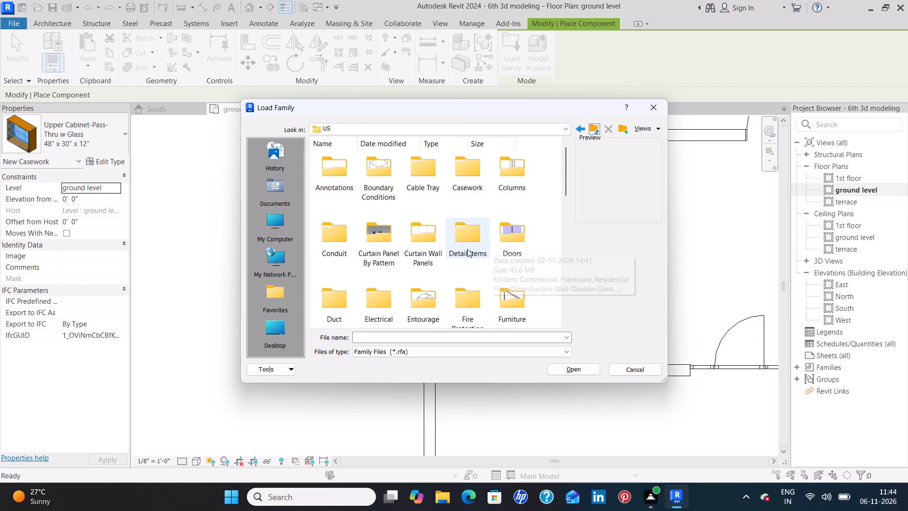
scroll(466, 250, down, 1)
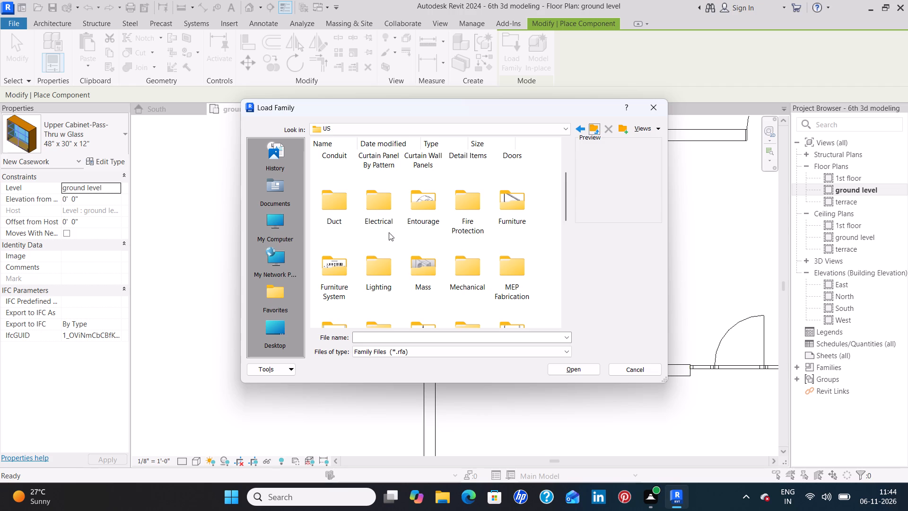
double_click(510, 203)
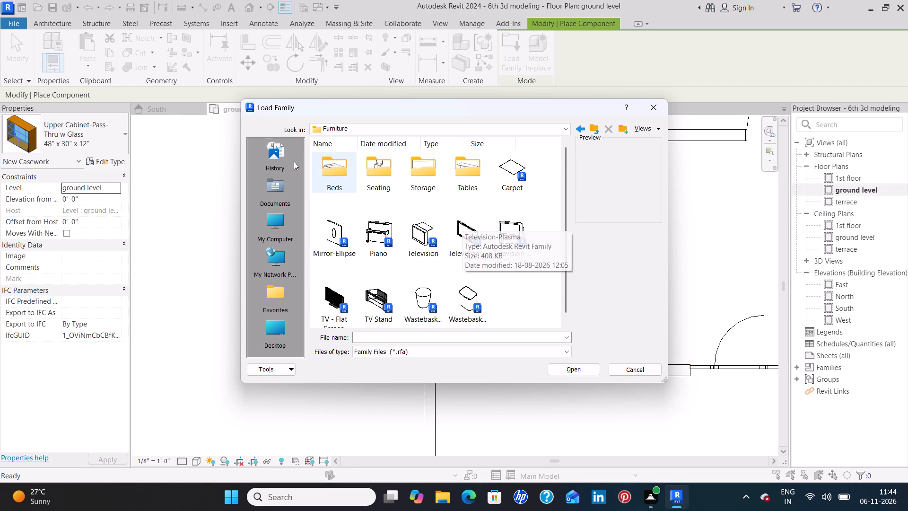
double_click(339, 160)
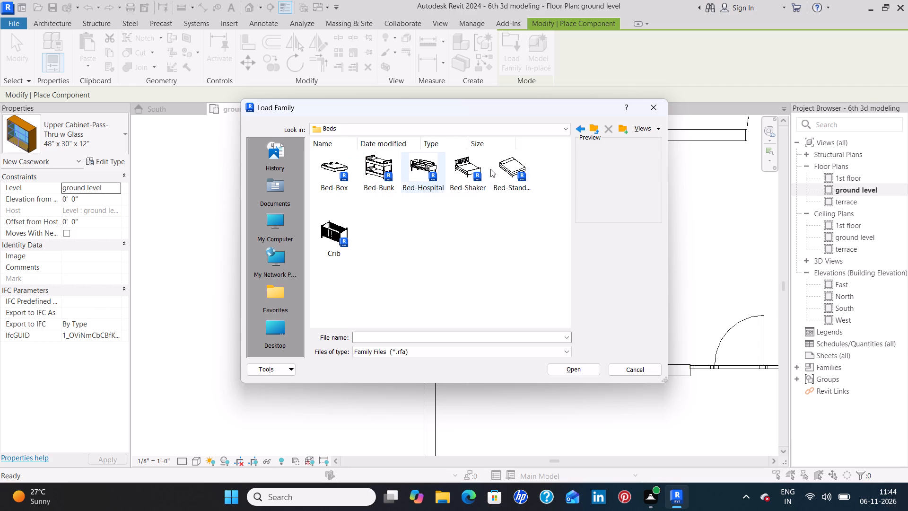
click(326, 173)
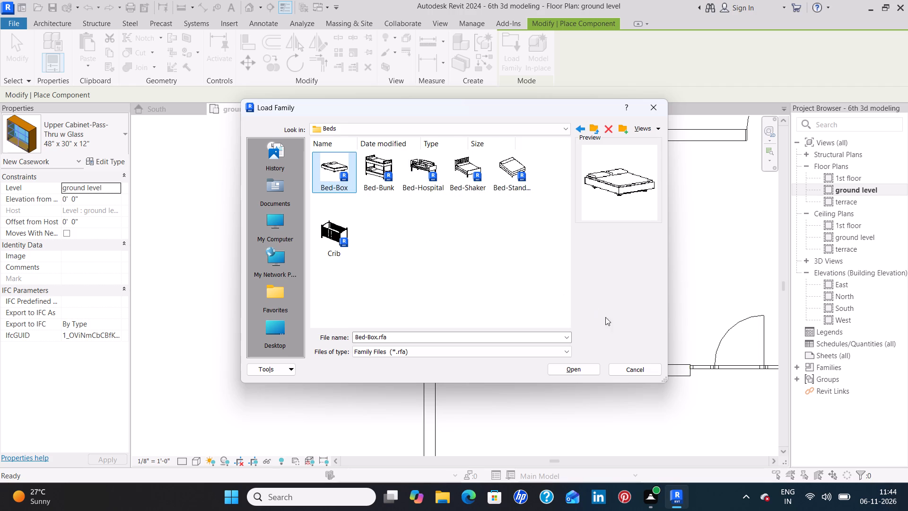
click(568, 373)
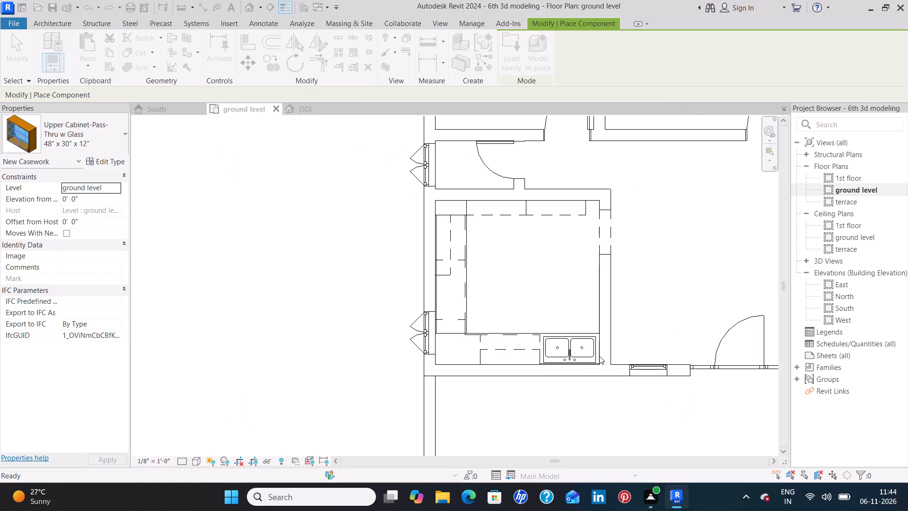
Place a rotated Double 53" x 74" Bed-Box in the northwest bedroom, headboard toward the west wall, about 6' 10" from the north wall.
scroll(652, 323, down, 4)
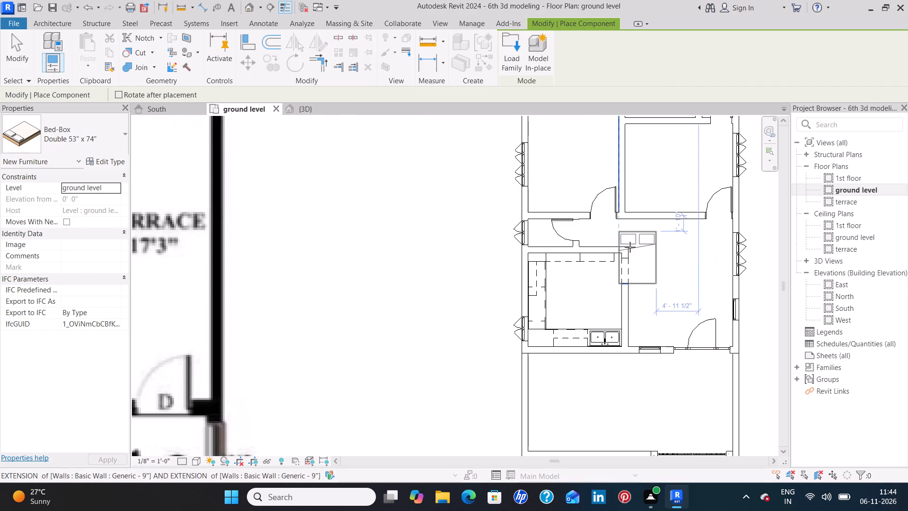
middle_drag(637, 255, 615, 353)
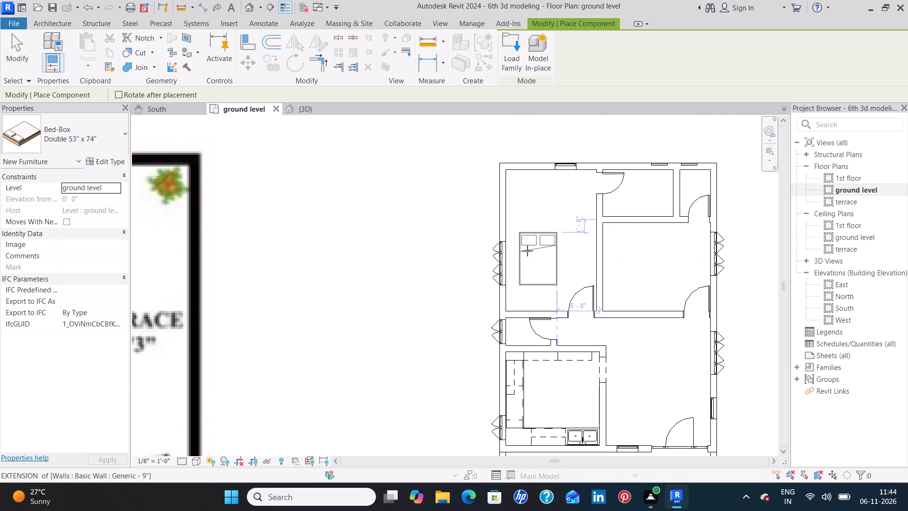
key(space)
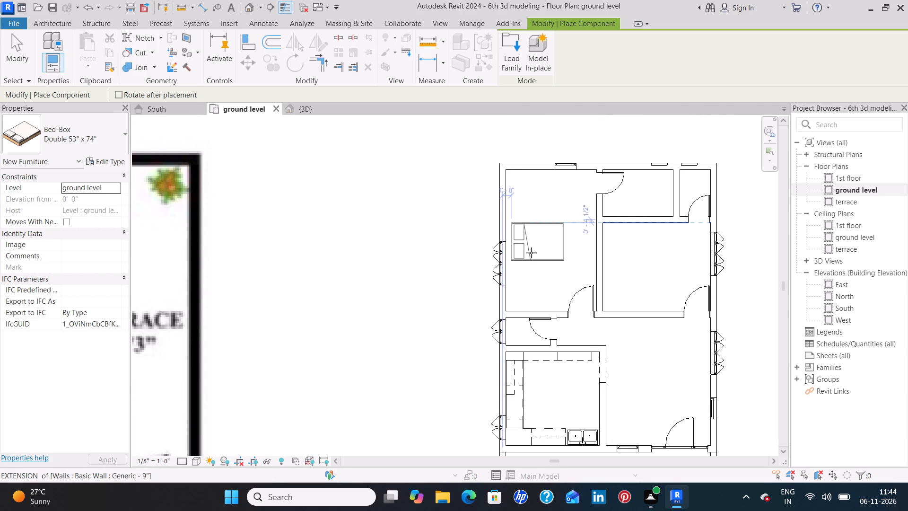
scroll(531, 253, up, 6)
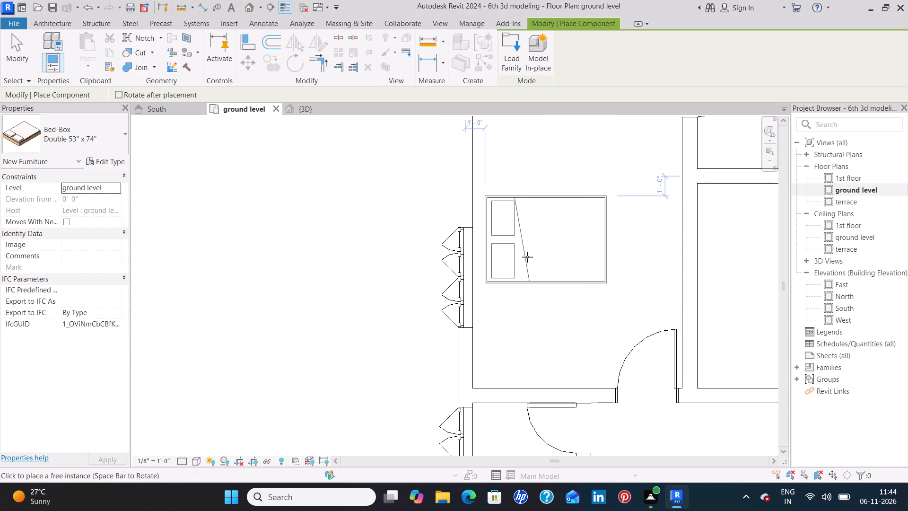
scroll(528, 257, up, 4)
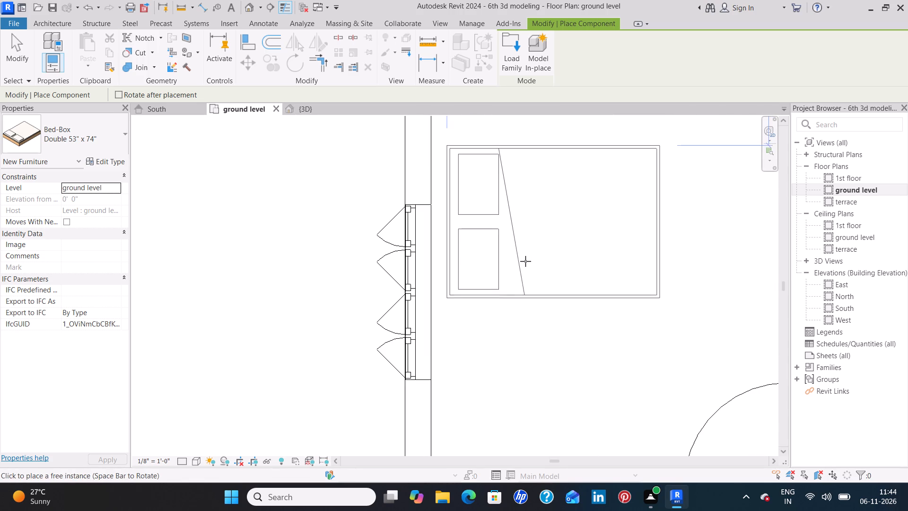
click(521, 264)
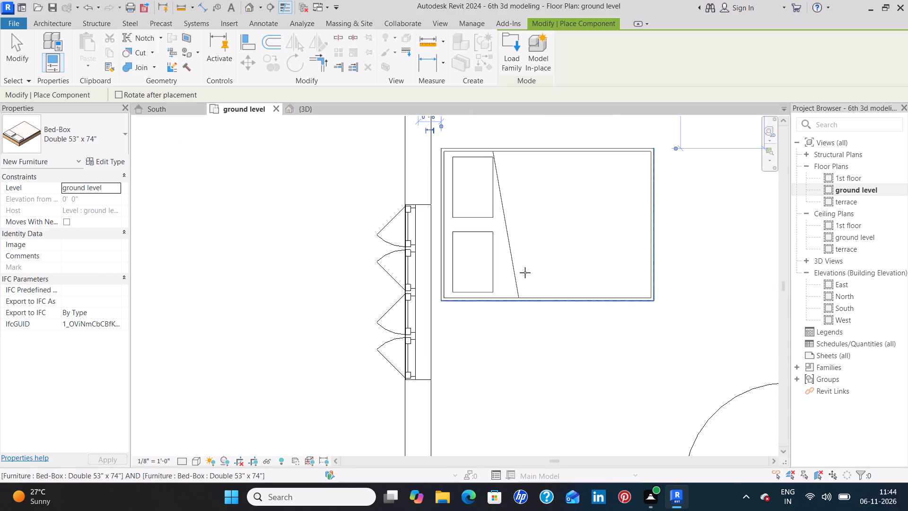
Place a second Double 53" x 74" Bed-Box in the east bedroom, headboard toward its west wall, about 3' 6" from the north wall.
scroll(601, 341, down, 9)
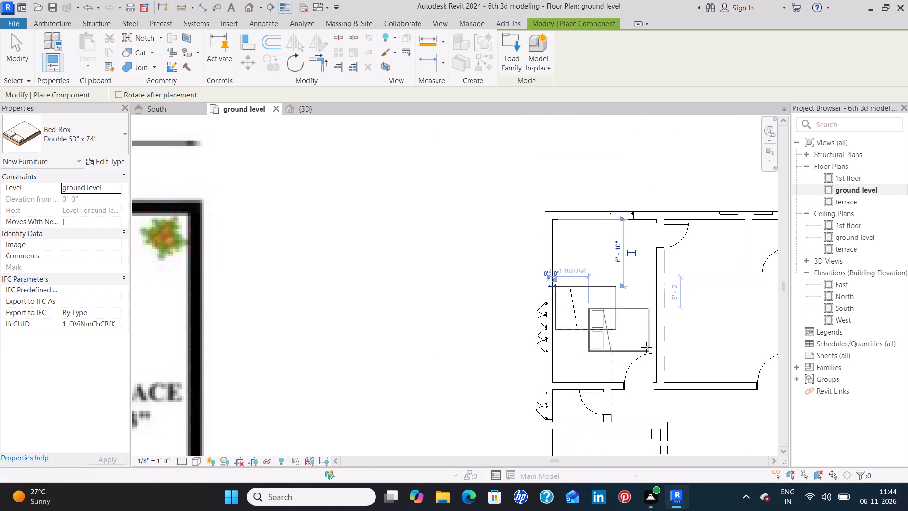
middle_drag(707, 335, 659, 331)
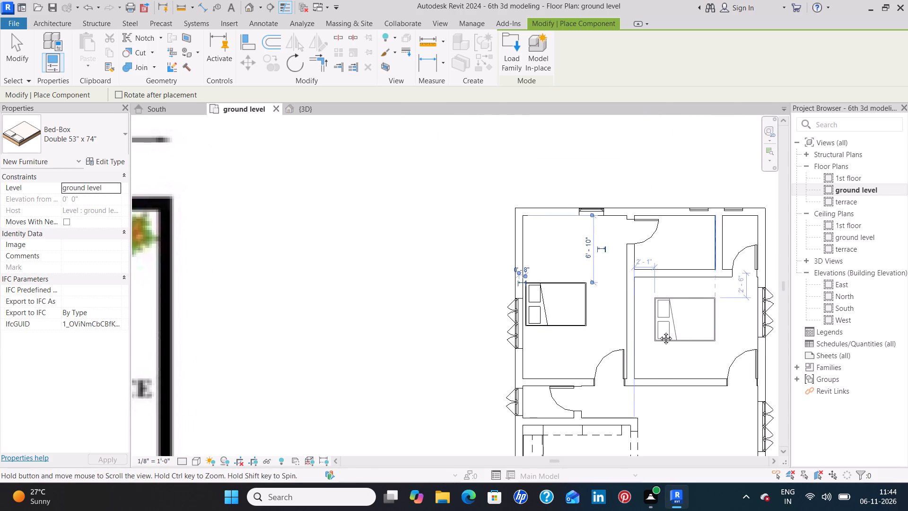
middle_drag(659, 331, 584, 330)
scroll(578, 347, up, 3)
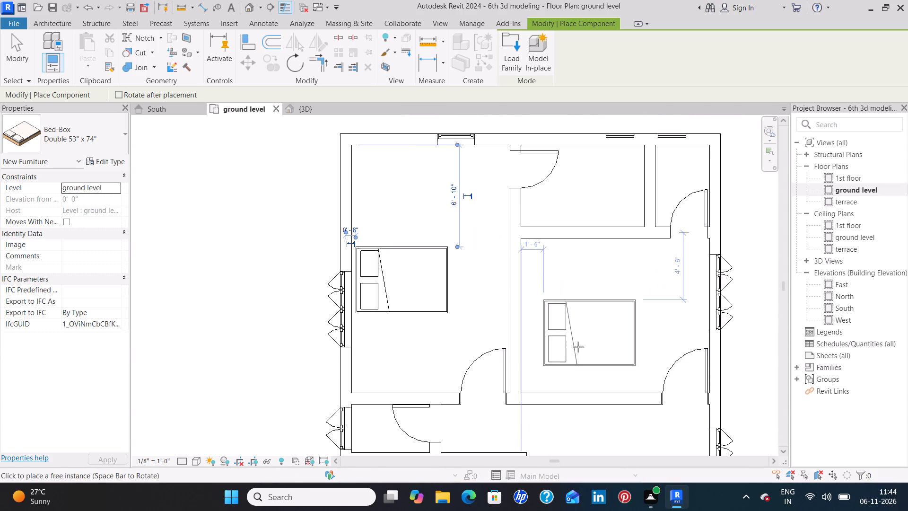
scroll(577, 346, up, 2)
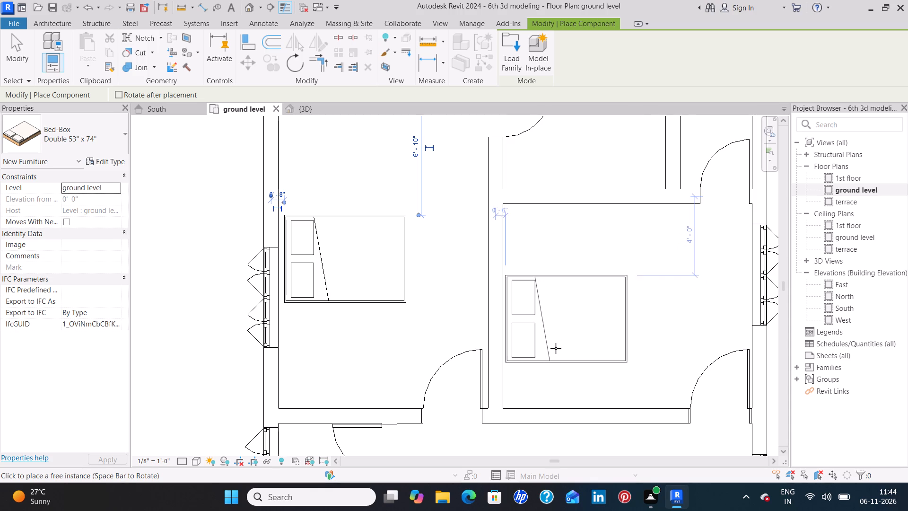
scroll(558, 355, up, 3)
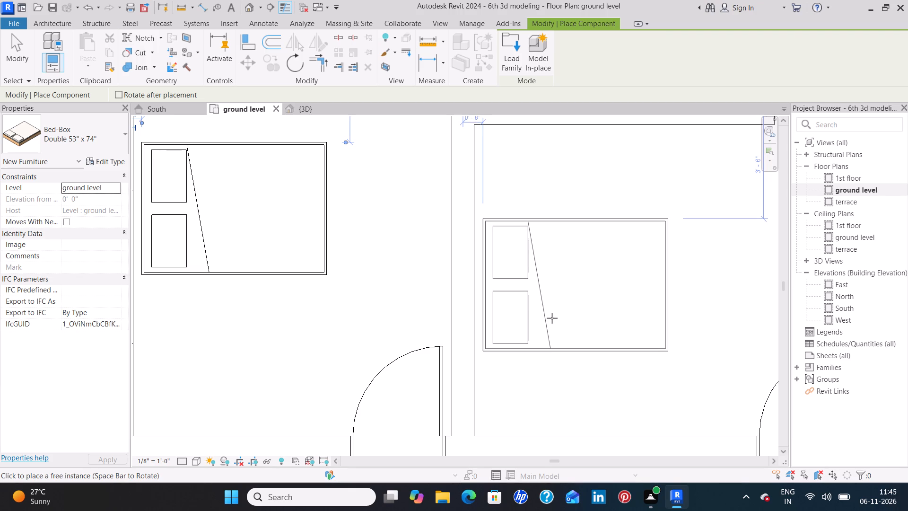
click(552, 318)
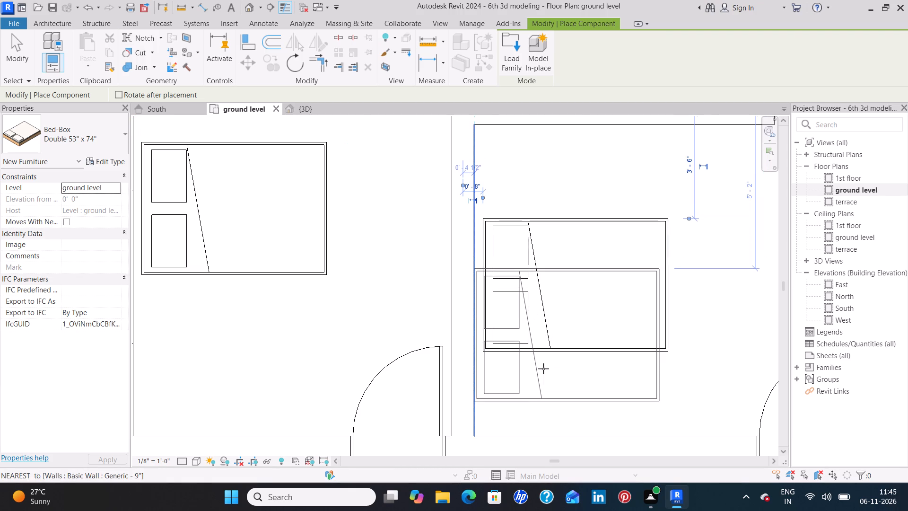
key(Escape)
key(Escape)
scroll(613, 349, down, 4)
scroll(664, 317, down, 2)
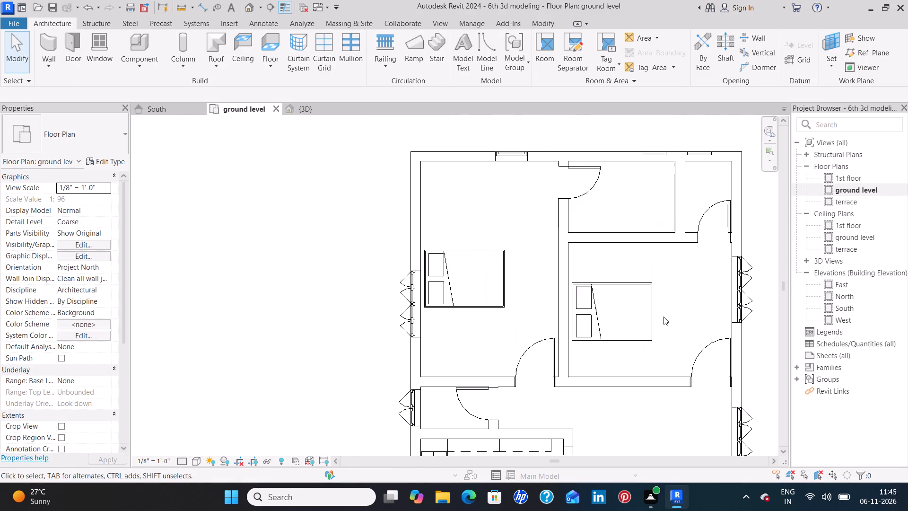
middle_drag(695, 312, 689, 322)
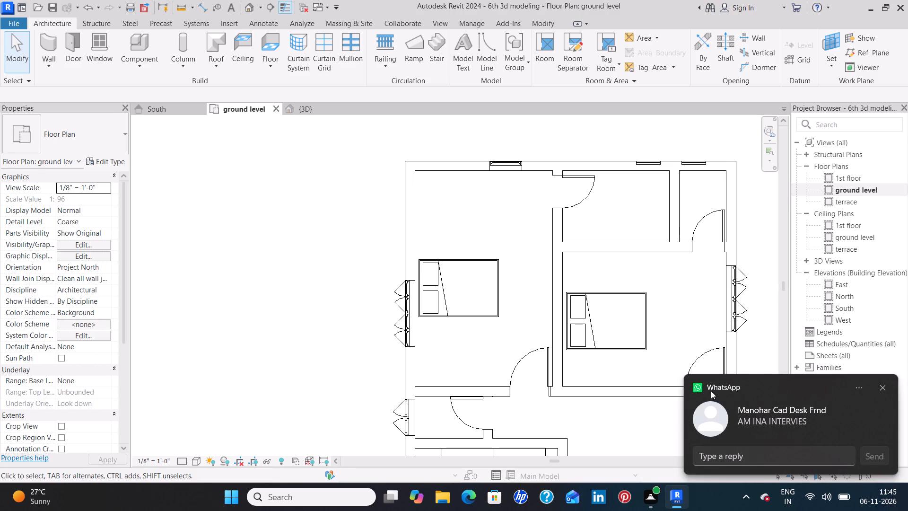
Reply to the incoming WhatsApp message with "no" and, on a new line, "okasari group lo chudandi ninna pettaru civil paina", and send it.
click(743, 455)
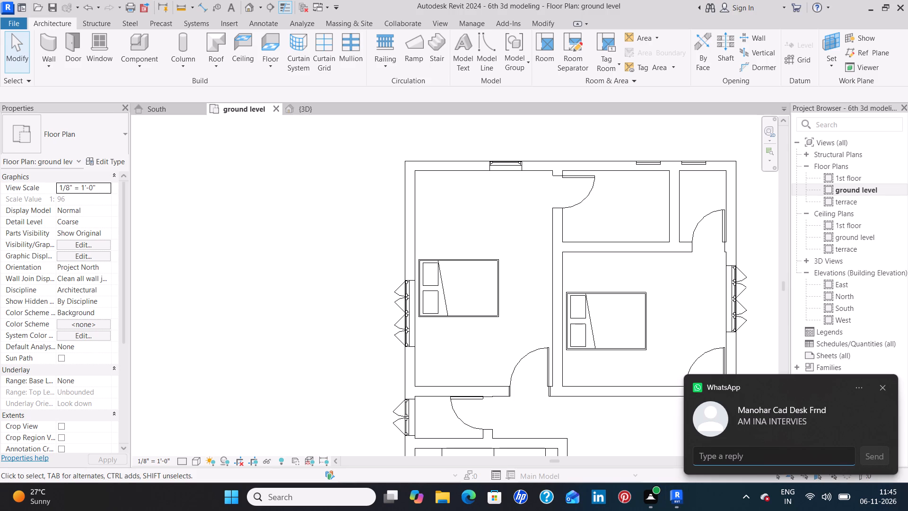
text(no)
key(Return)
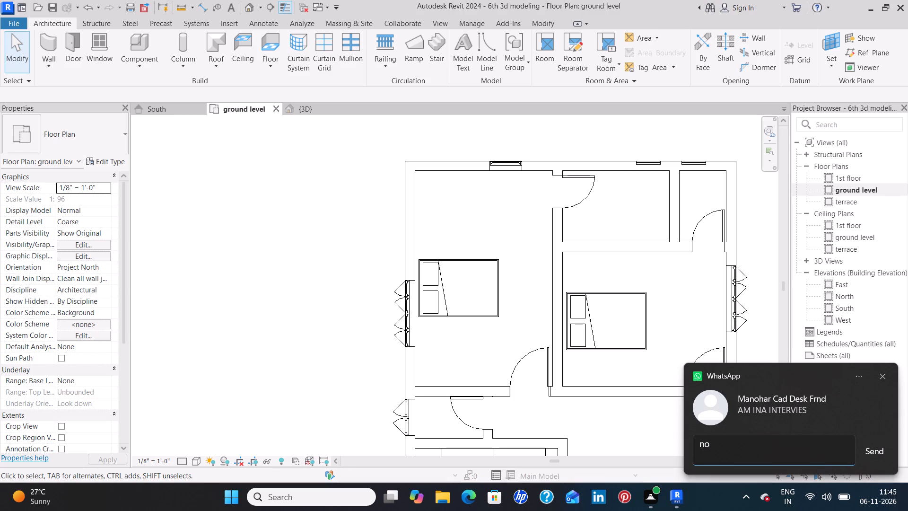
text(okasari g)
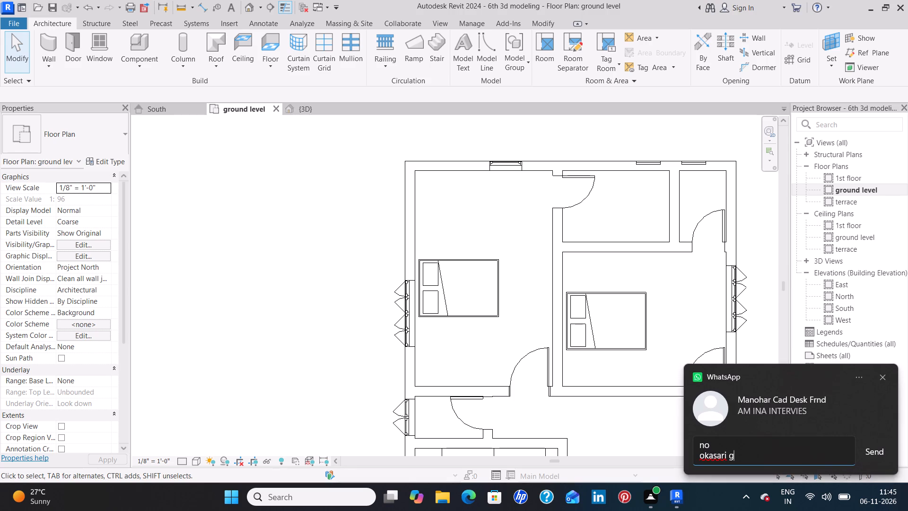
text(roup loc)
key(BackSpace)
key(space)
text(chudandu)
key(BackSpace)
key(i)
key(space)
text(ninna)
key(space)
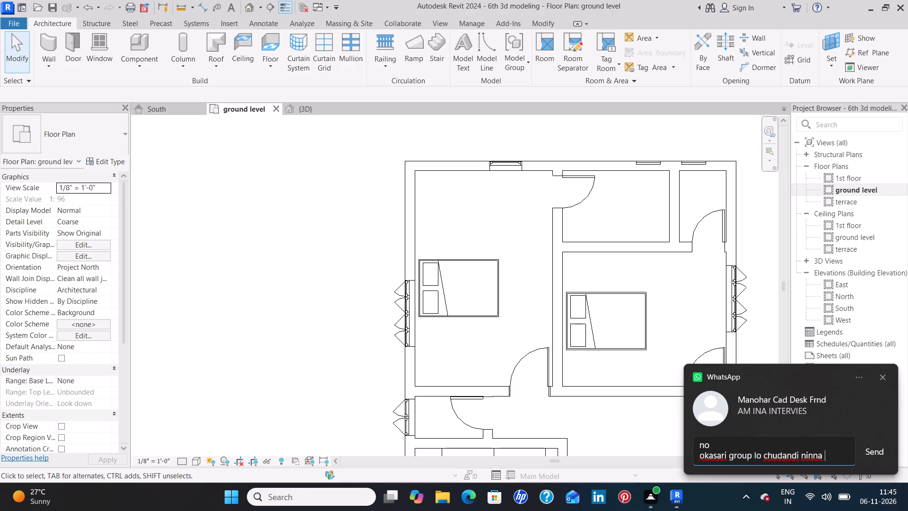
text(pettar)
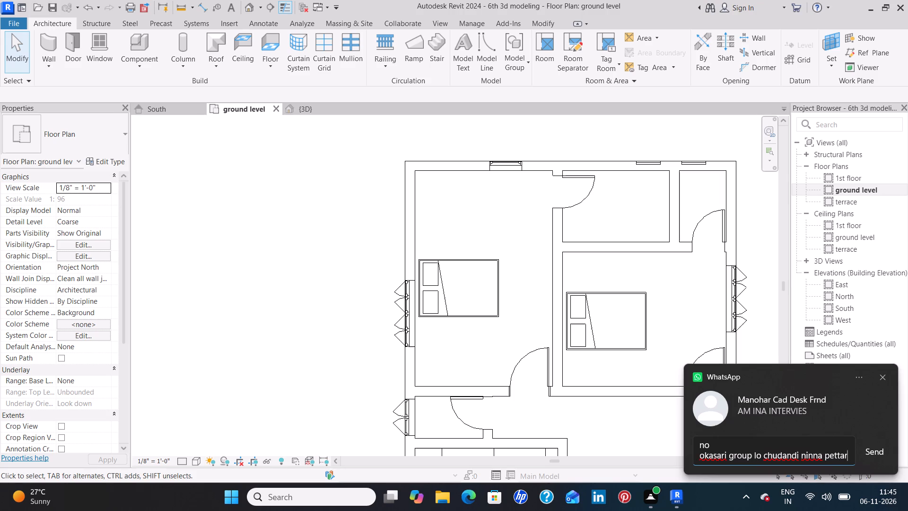
key(u)
key(space)
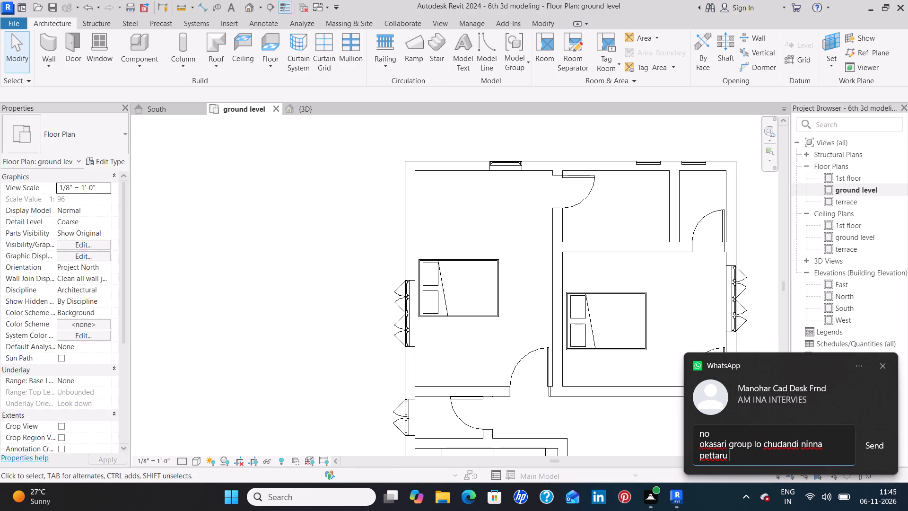
text(civil pain)
key(space)
key(BackSpace)
key(a)
key(Return)
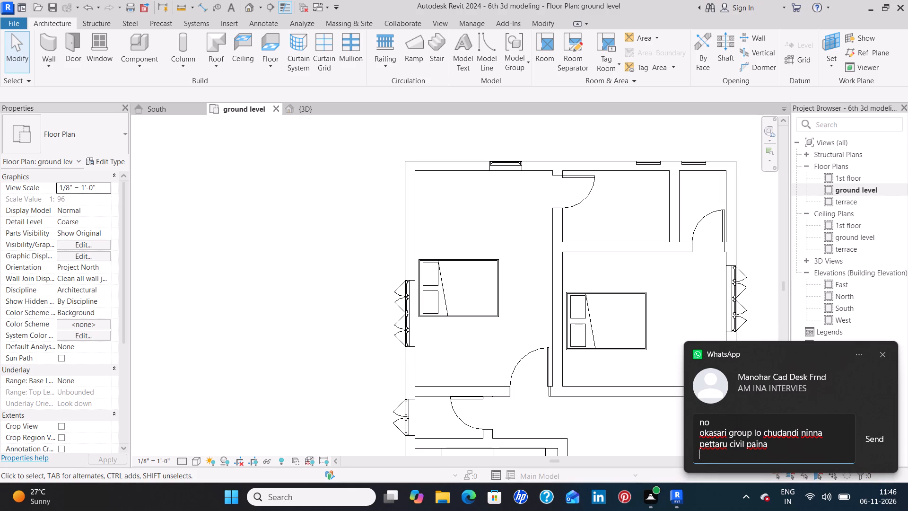
click(873, 441)
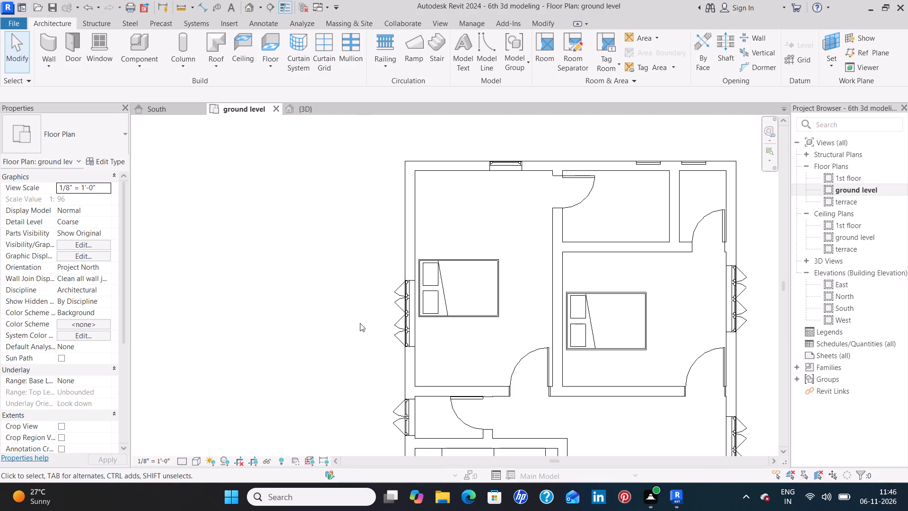
Load the Couch-Viper family from the library's Furniture > Seating folder for placement.
middle_drag(474, 233, 435, 251)
scroll(481, 246, down, 3)
middle_drag(502, 262, 476, 283)
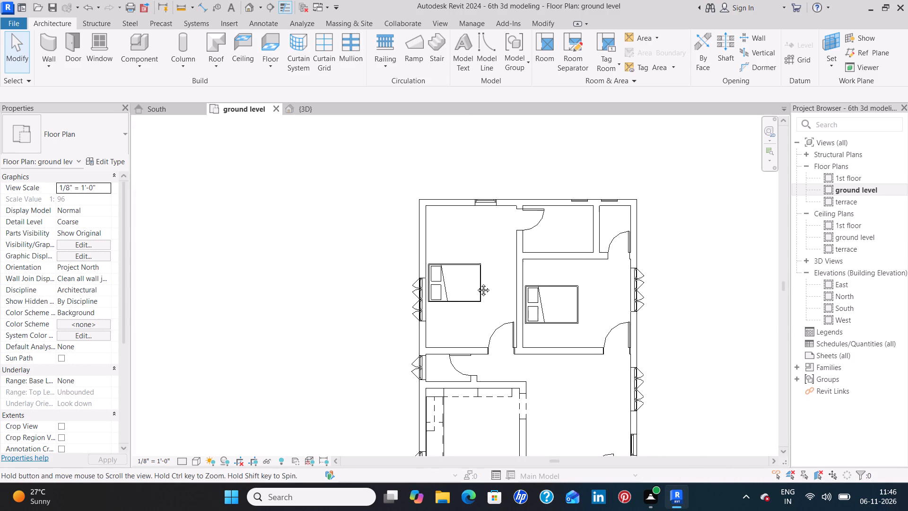
middle_drag(476, 283, 443, 305)
scroll(506, 313, up, 2)
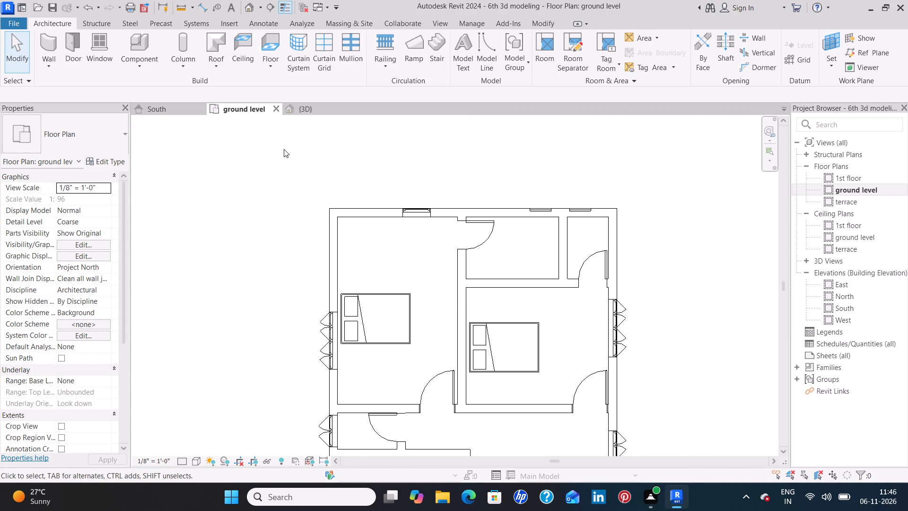
click(135, 46)
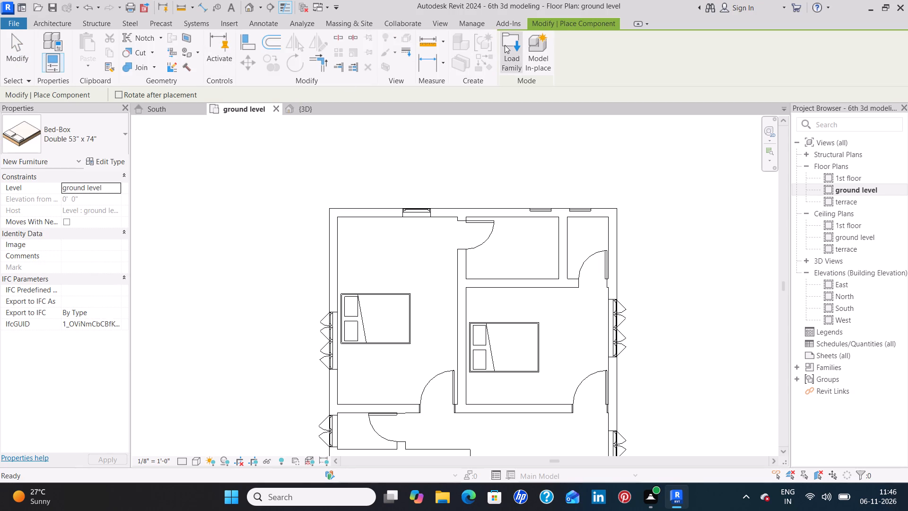
click(505, 45)
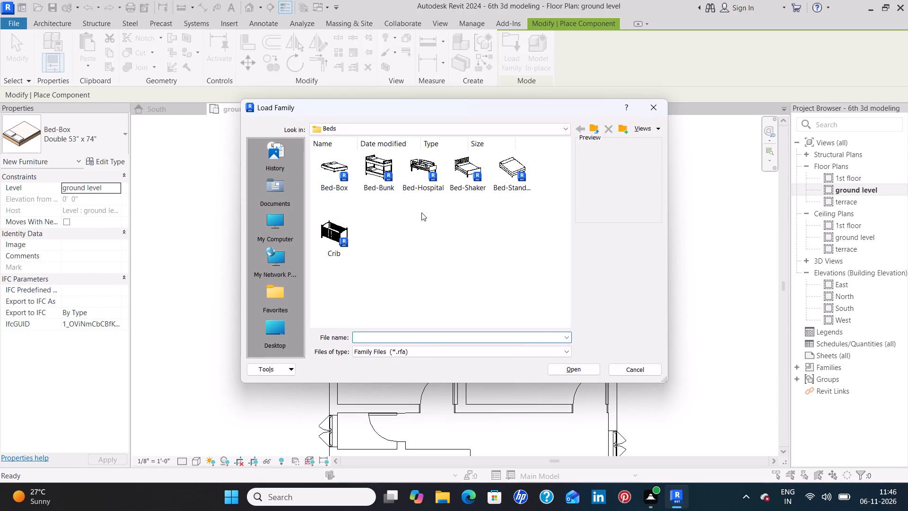
click(596, 129)
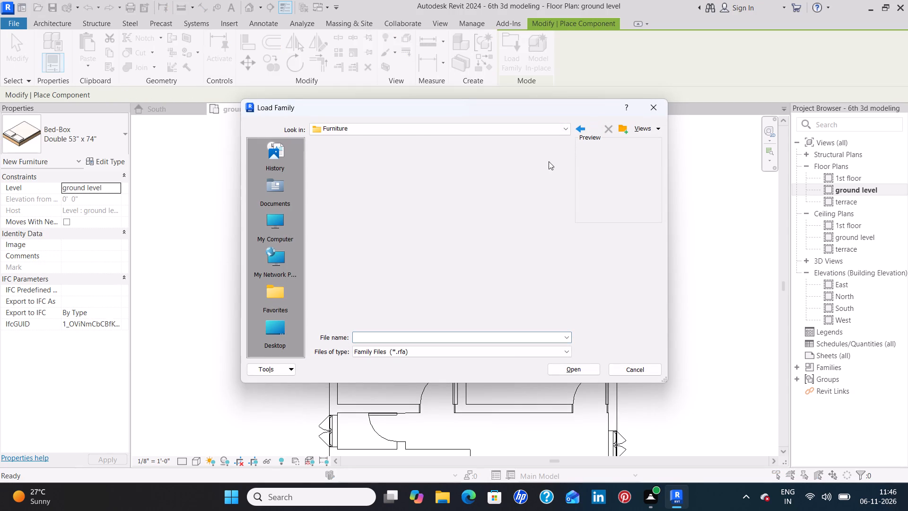
double_click(386, 168)
scroll(464, 227, down, 4)
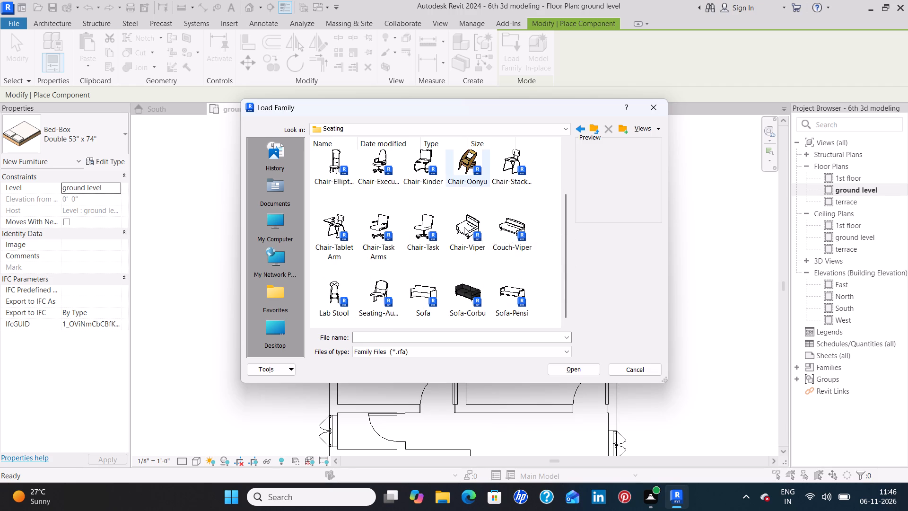
click(506, 292)
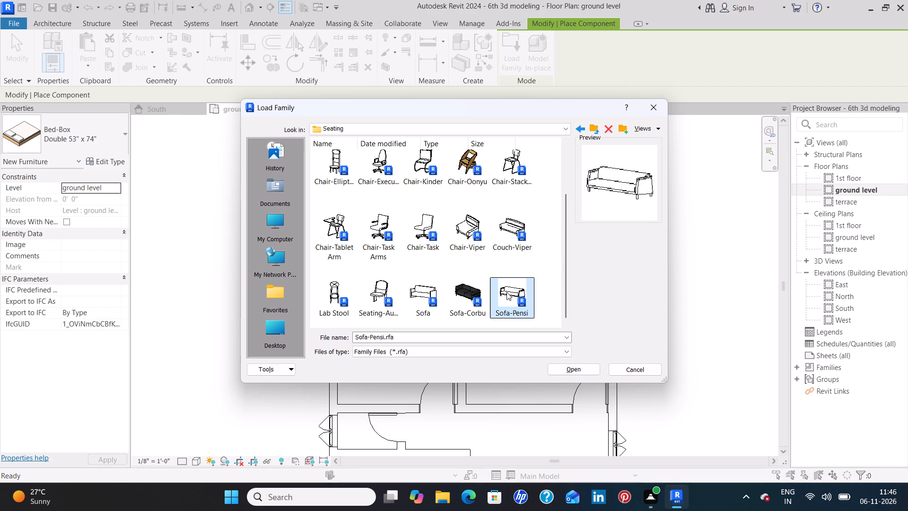
click(507, 238)
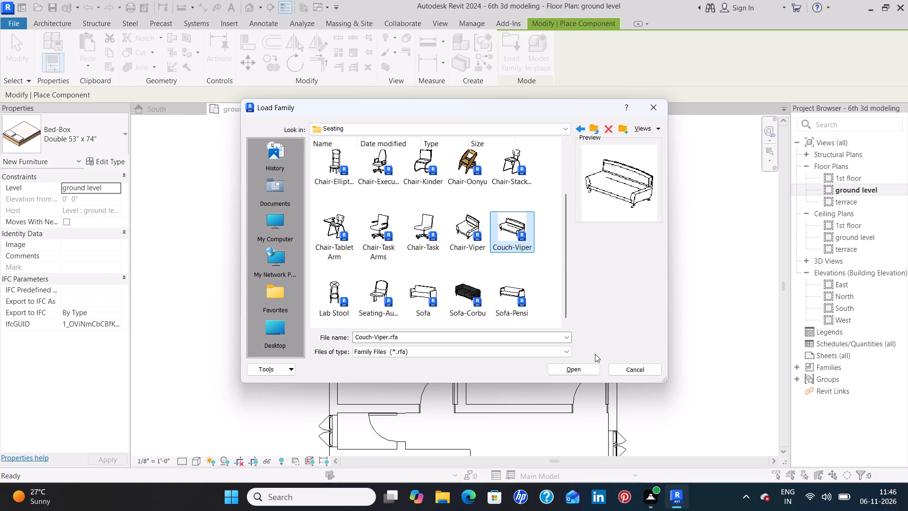
click(587, 371)
Place a rotated Couch-Viper in the room east of the kitchen, its back toward the kitchen wall and about 2' 0" from it, and finish placement.
middle_drag(557, 402, 536, 257)
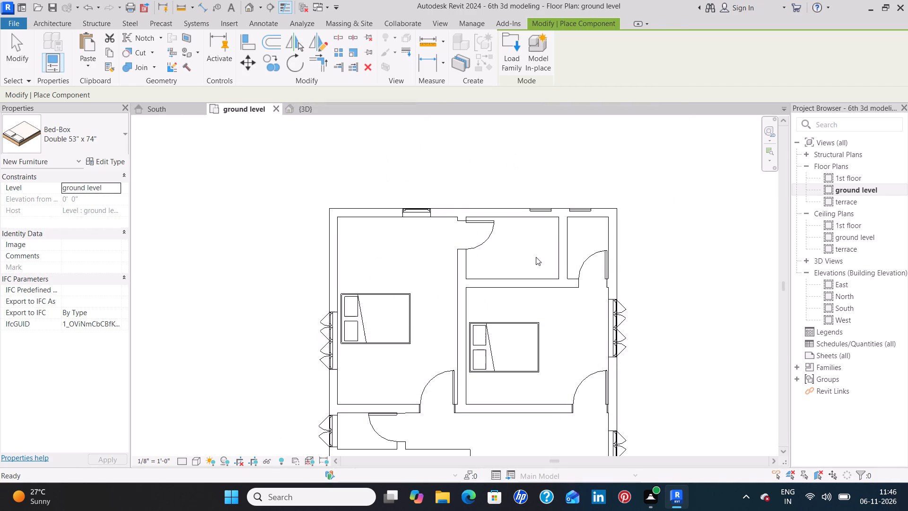
middle_drag(536, 257, 531, 228)
middle_drag(544, 372, 526, 178)
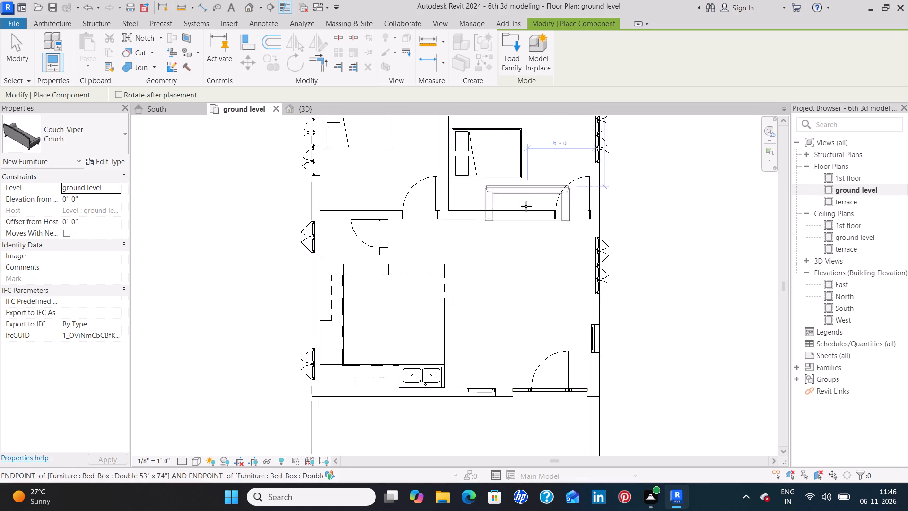
key(space)
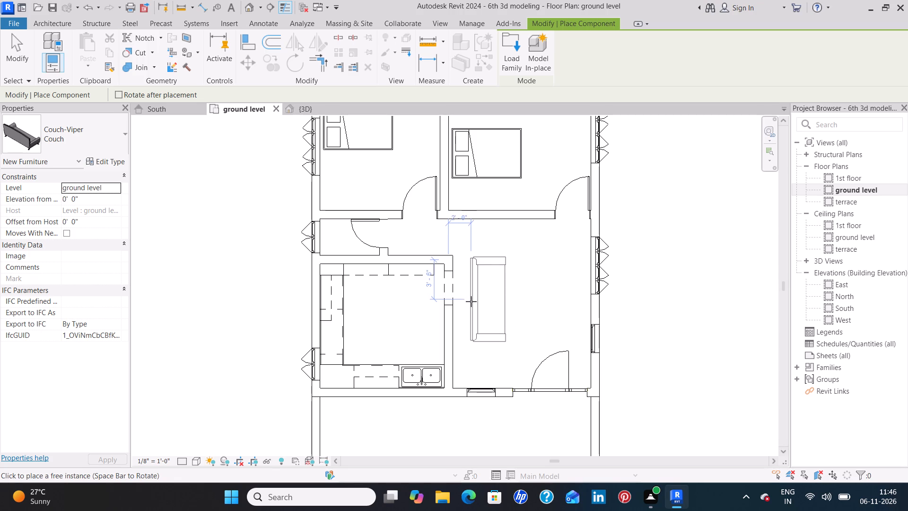
click(471, 301)
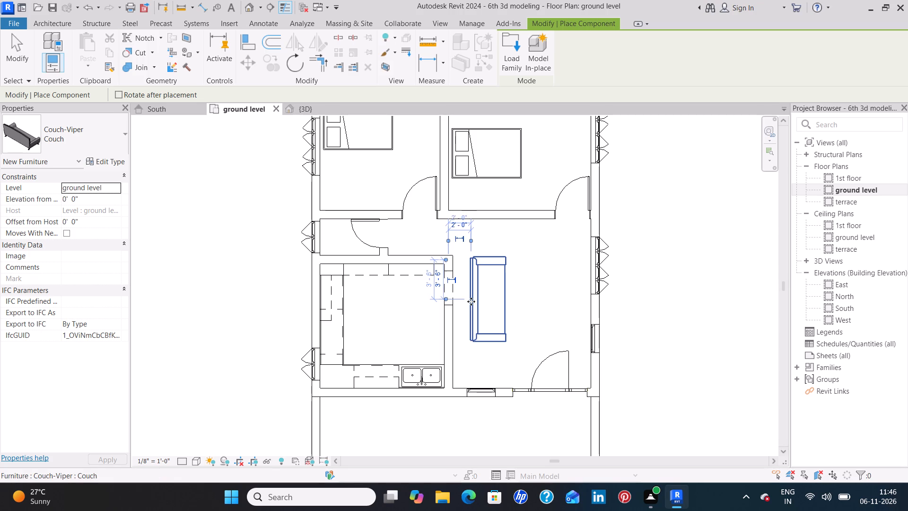
key(Escape)
key(Escape)
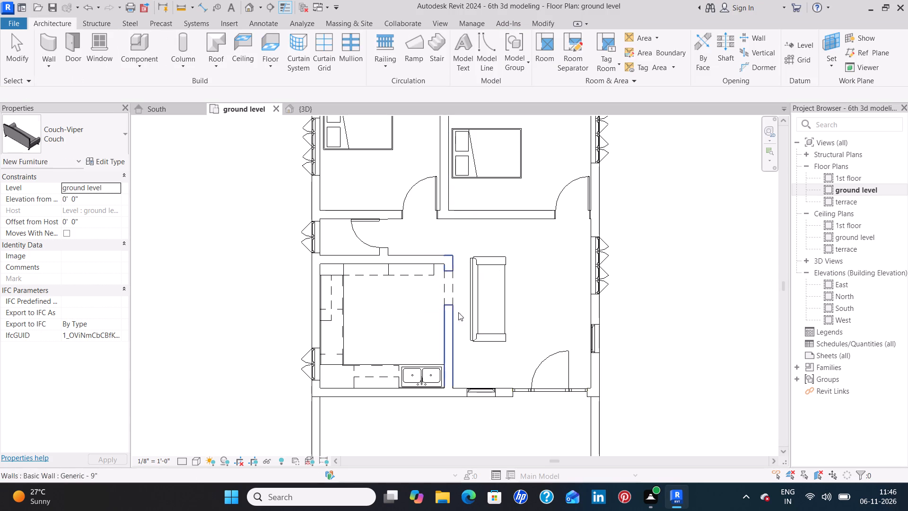
Nudge the 61" x 48" casement window on that room's east wall north until its centre is 3' 3" from the bedroom wall.
click(595, 276)
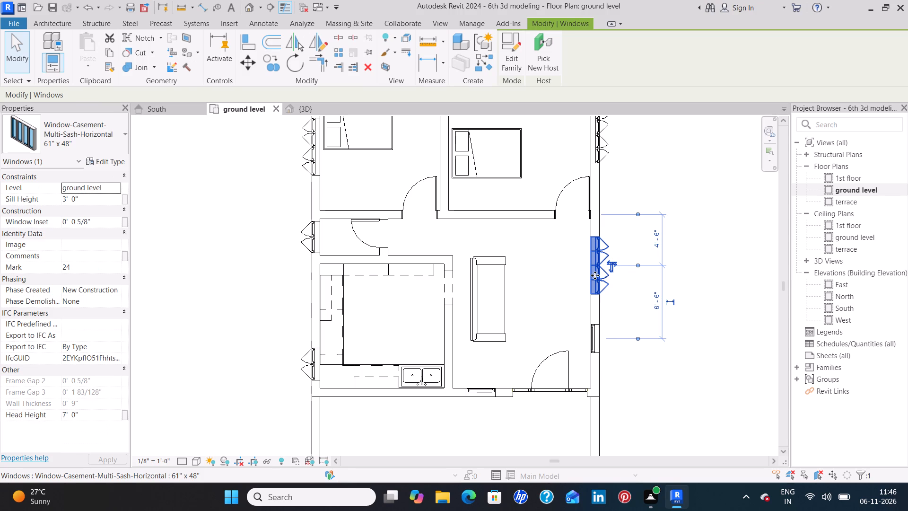
key(Up)
key(Up)
key(Up)
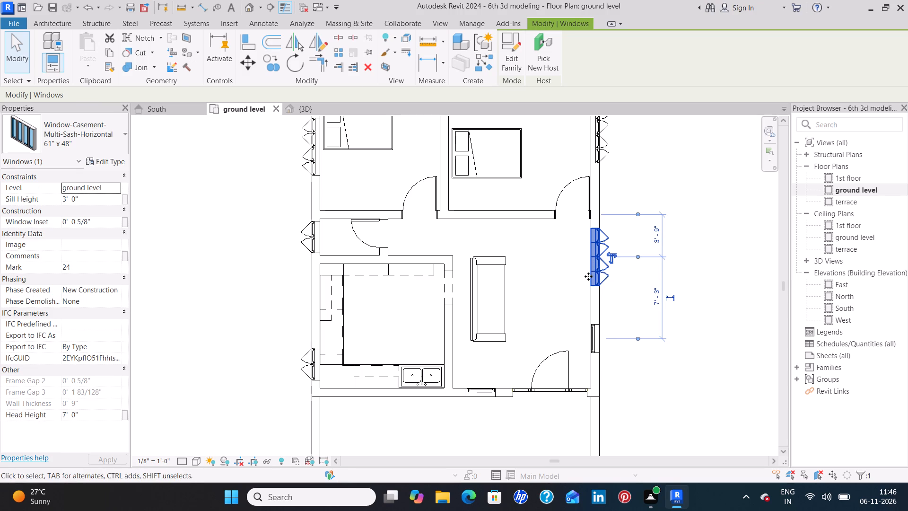
key(Up)
key(Up)
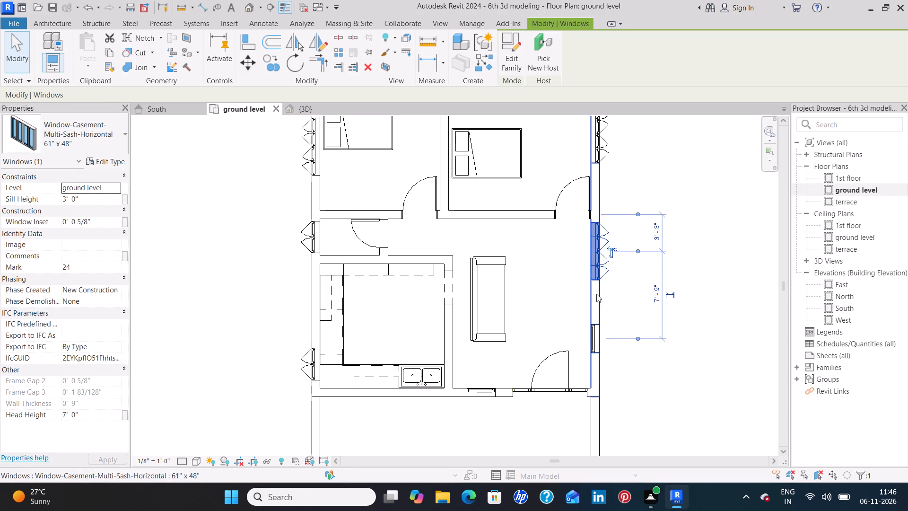
Nudge the 30" x 46" double-hung window on the same east wall south until its centre is 4' 3" from the south wall.
click(595, 352)
key(Down)
key(Down)
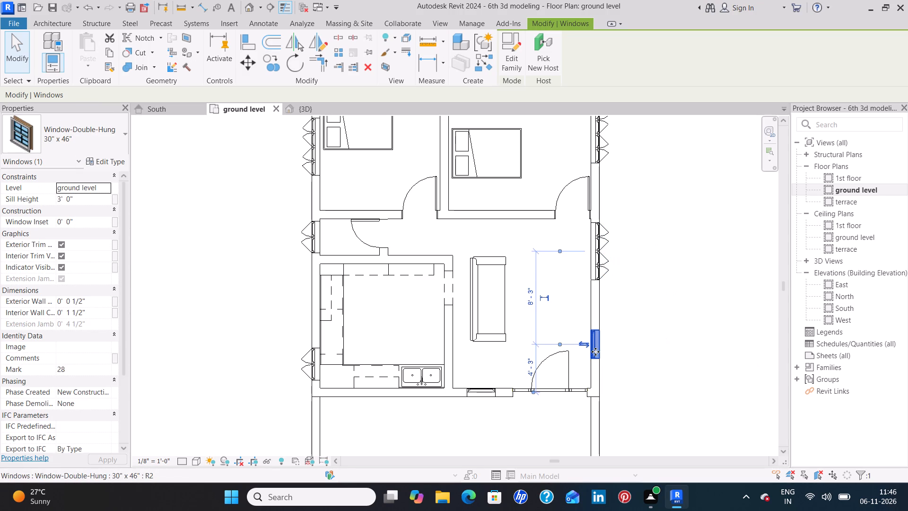
click(553, 306)
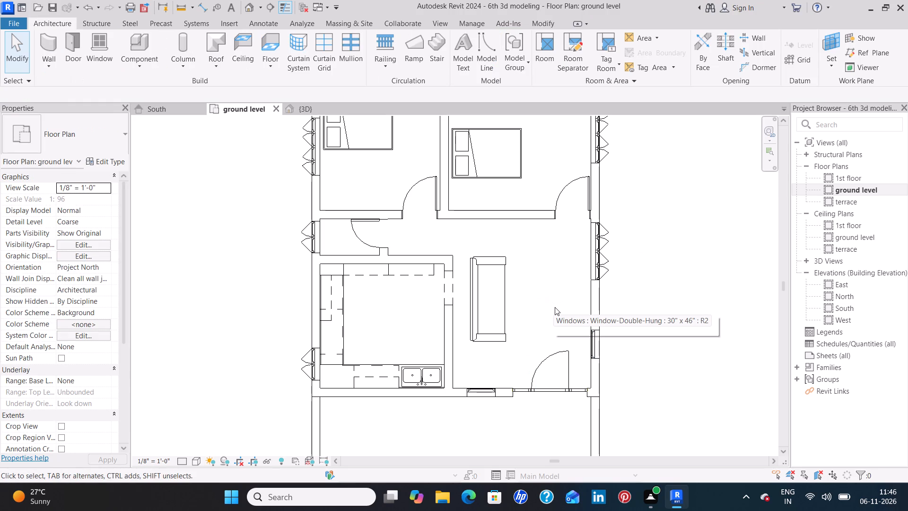
Nudge the couch south until its centre is 4' 0" from the kitchen's north wall.
middle_drag(560, 291, 556, 254)
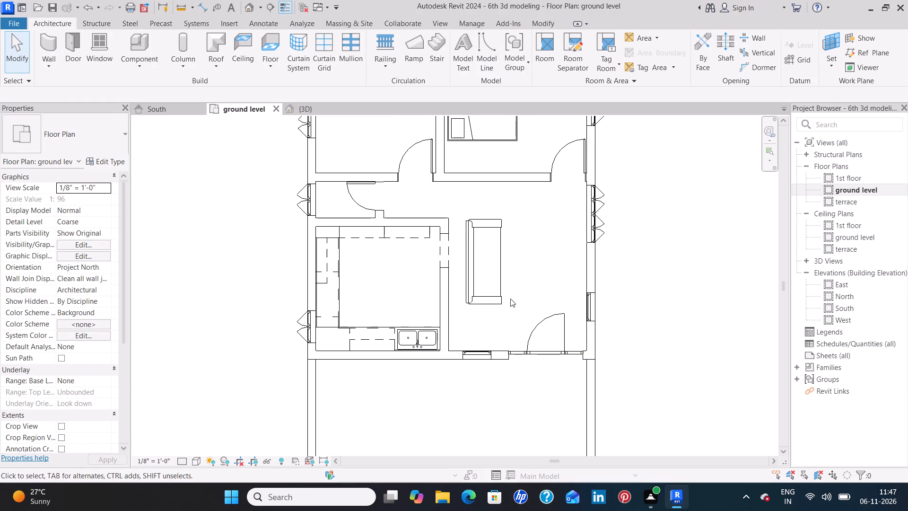
click(490, 298)
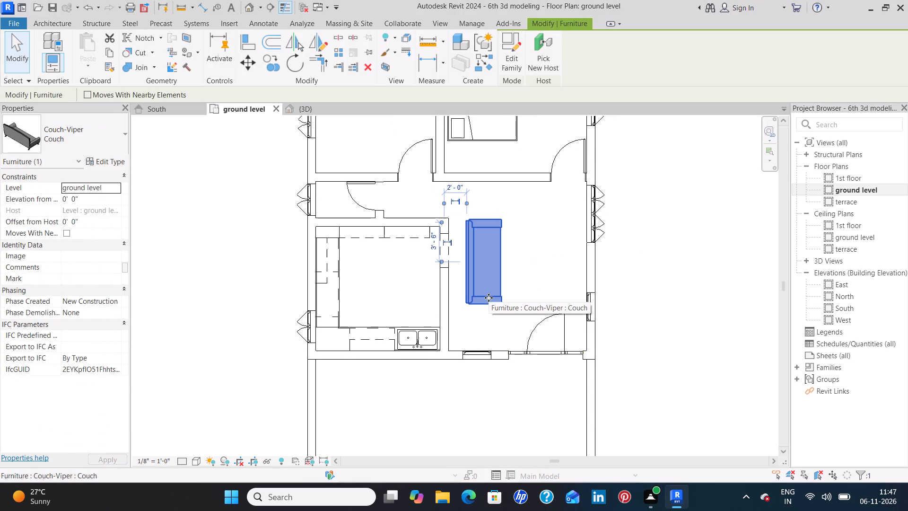
key(Down)
key(Down)
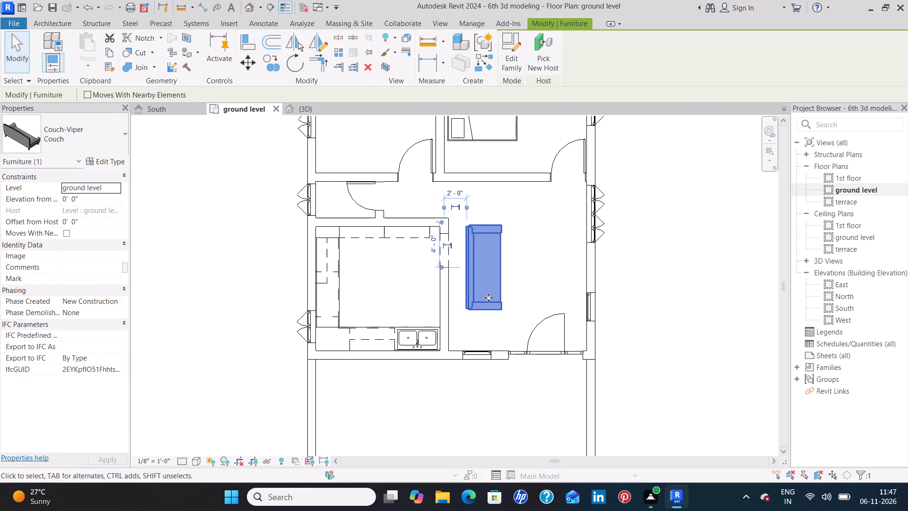
click(547, 238)
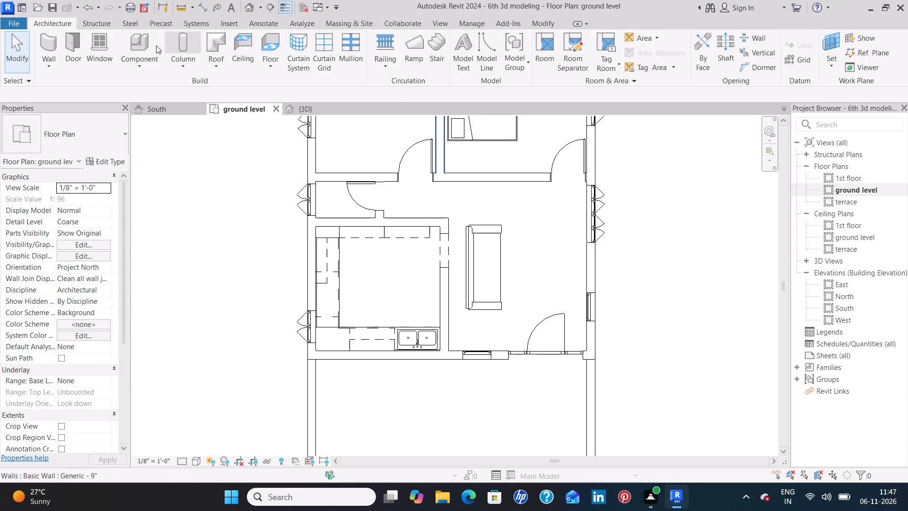
Load the Chair-Viper family and place one chair northeast of the couch, 5' 6" from the east wall and 2' 0" from the bedroom wall.
click(131, 43)
click(515, 56)
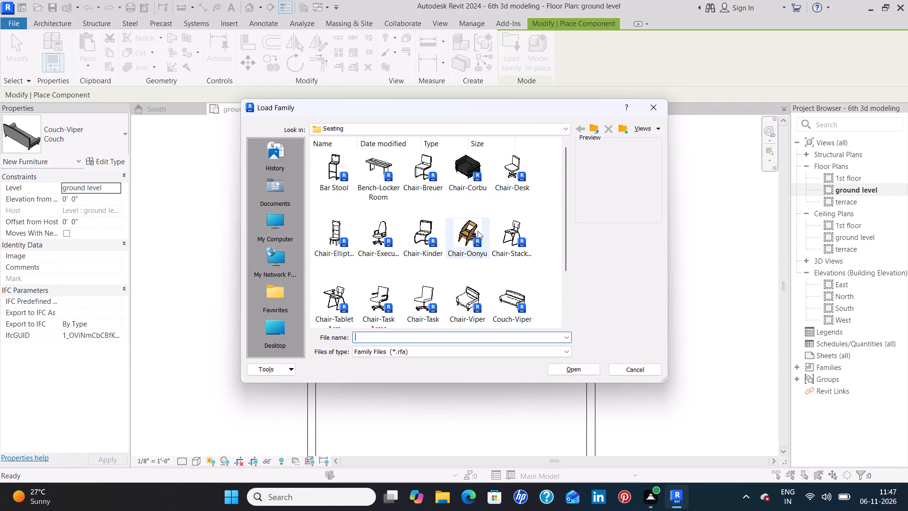
click(465, 300)
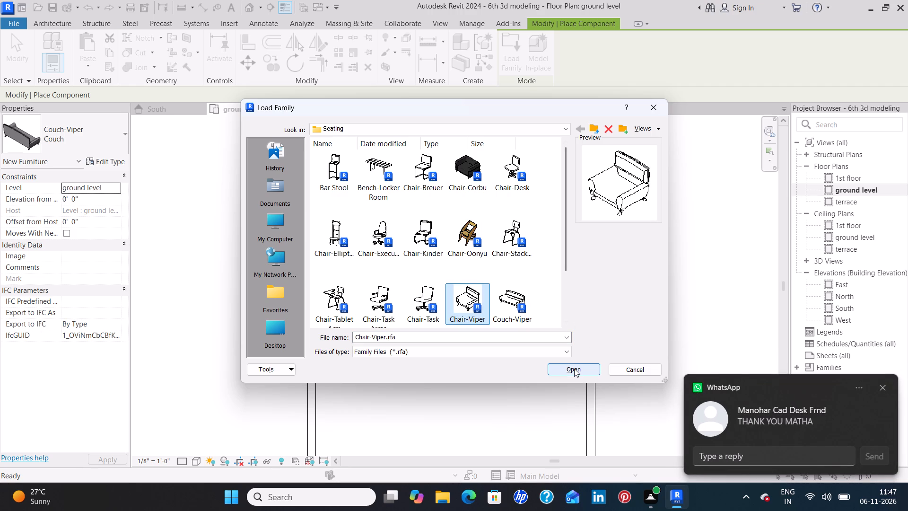
click(574, 369)
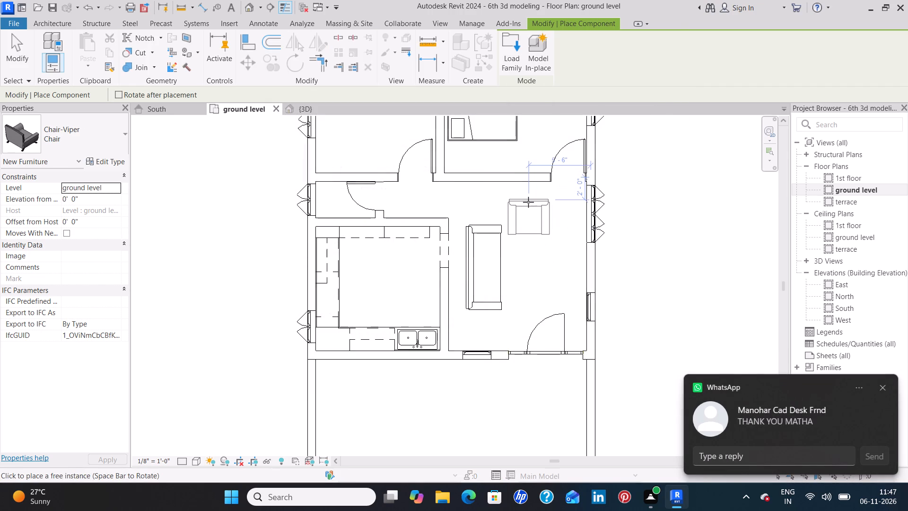
click(528, 202)
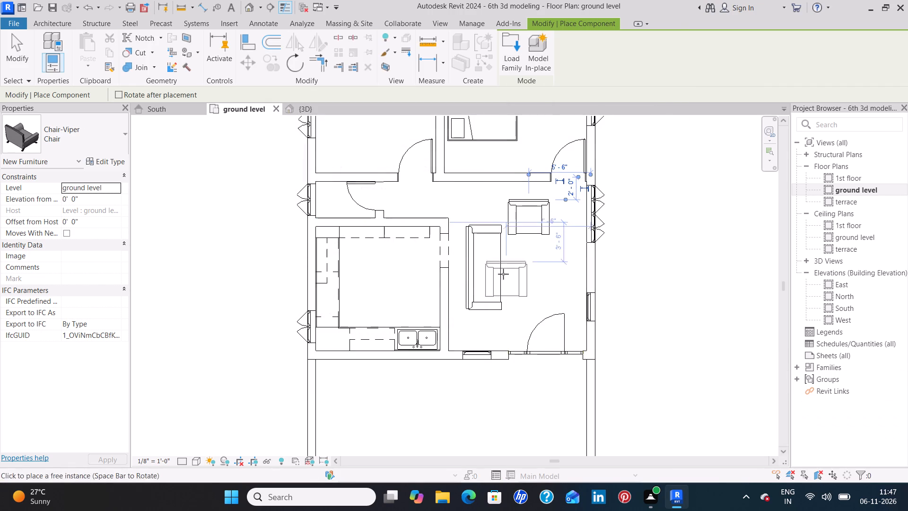
key(Escape)
key(Escape)
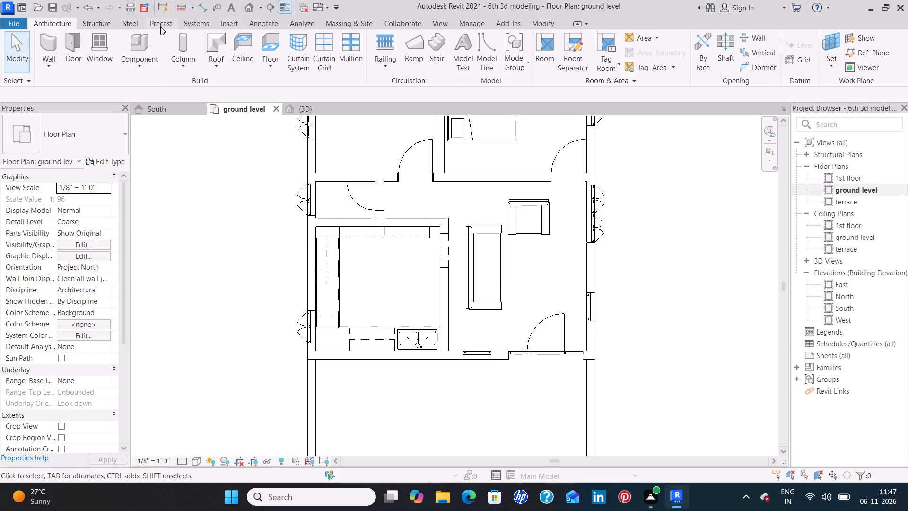
Load the Entertainment Center.0001 family from the library's Furniture > Storage folder for placement.
click(146, 46)
click(510, 68)
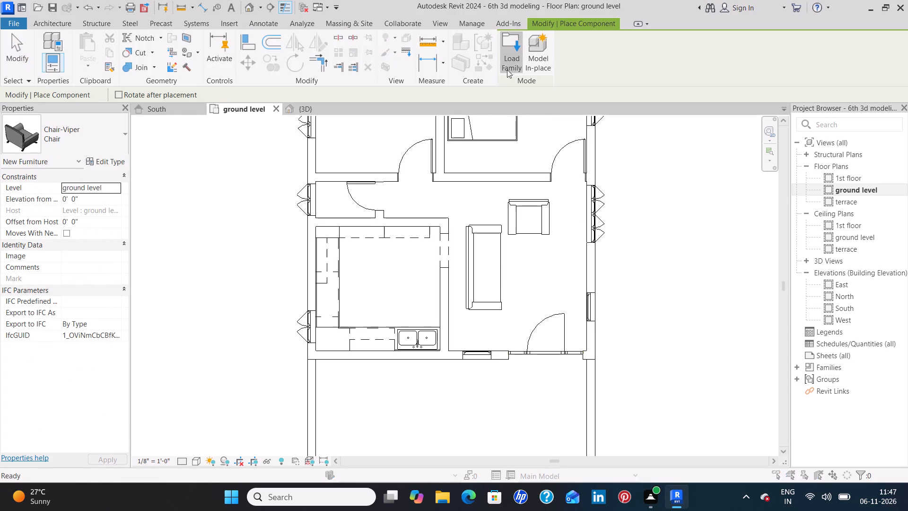
scroll(441, 220, down, 5)
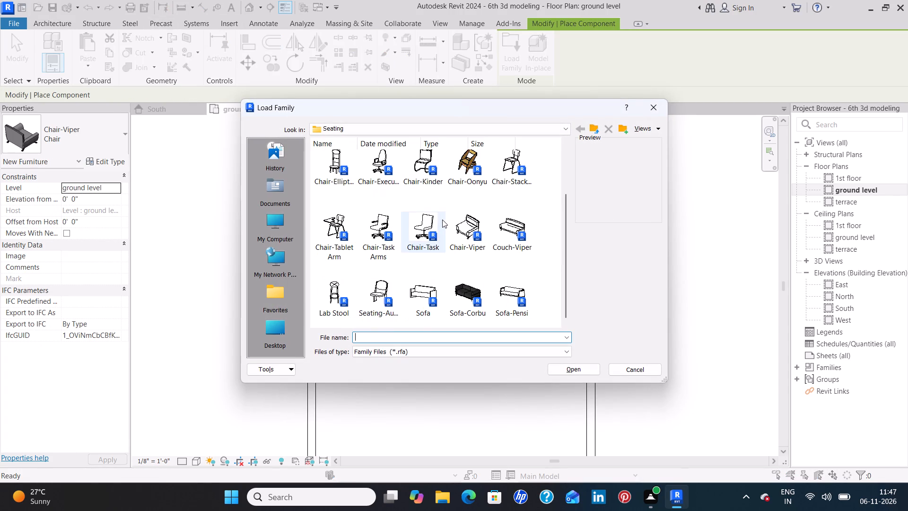
click(593, 130)
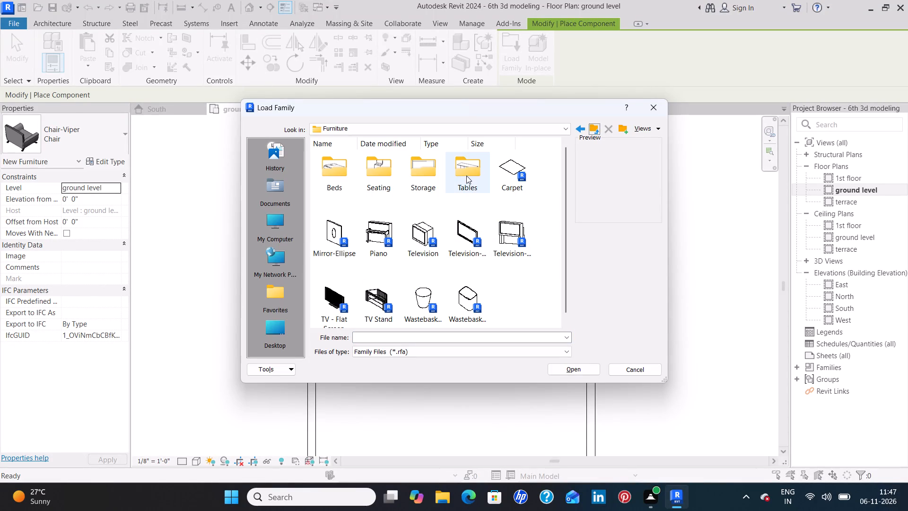
double_click(427, 173)
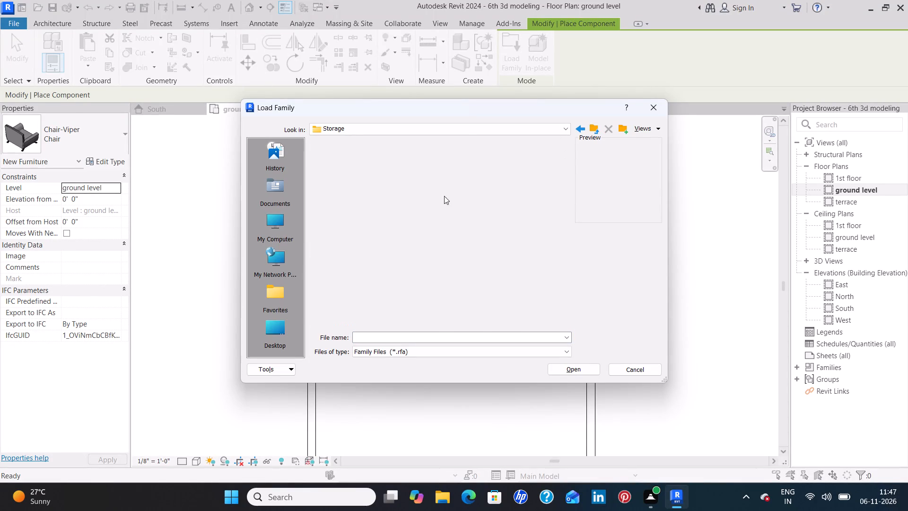
scroll(384, 197, down, 2)
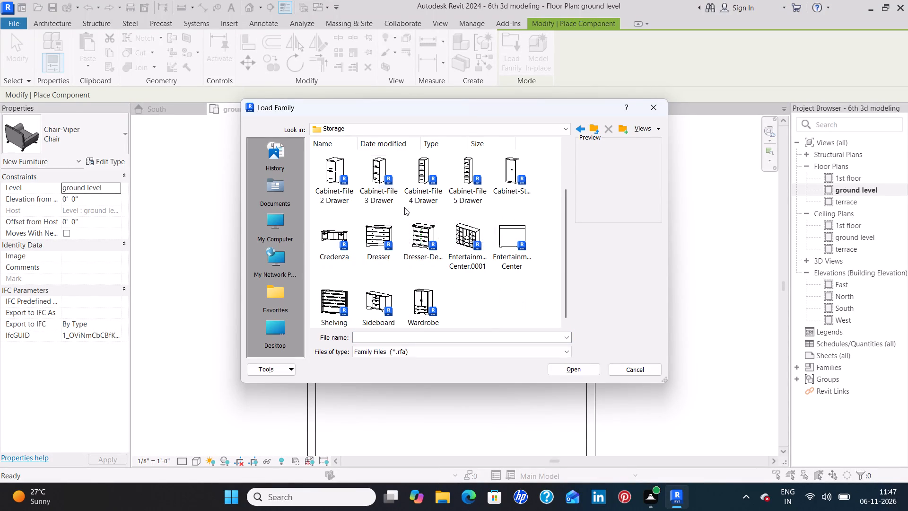
click(463, 233)
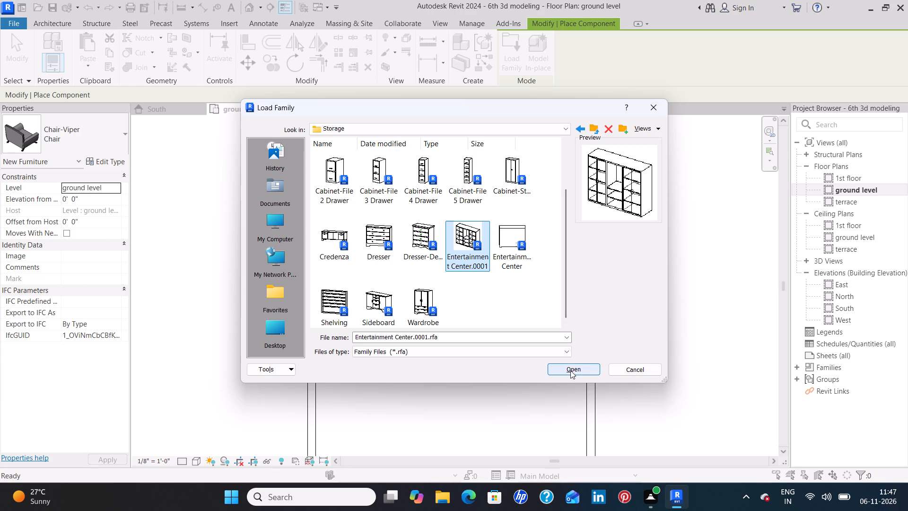
click(570, 369)
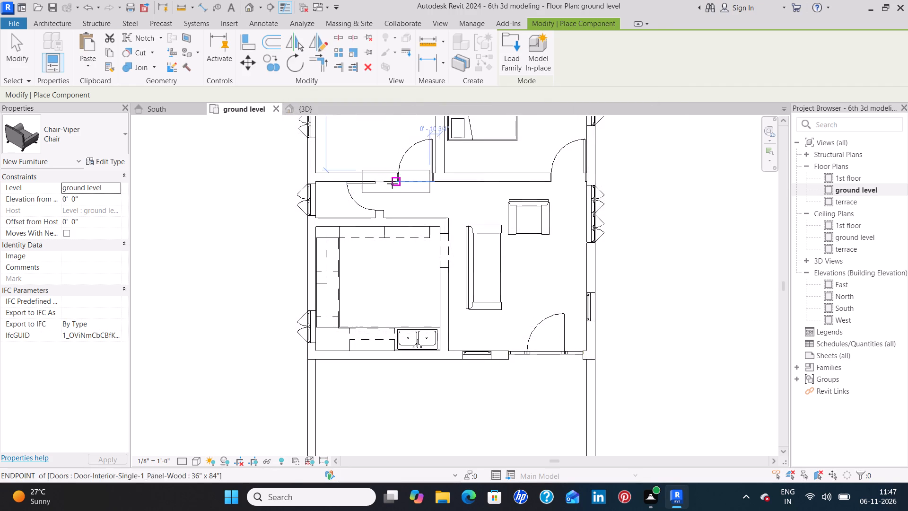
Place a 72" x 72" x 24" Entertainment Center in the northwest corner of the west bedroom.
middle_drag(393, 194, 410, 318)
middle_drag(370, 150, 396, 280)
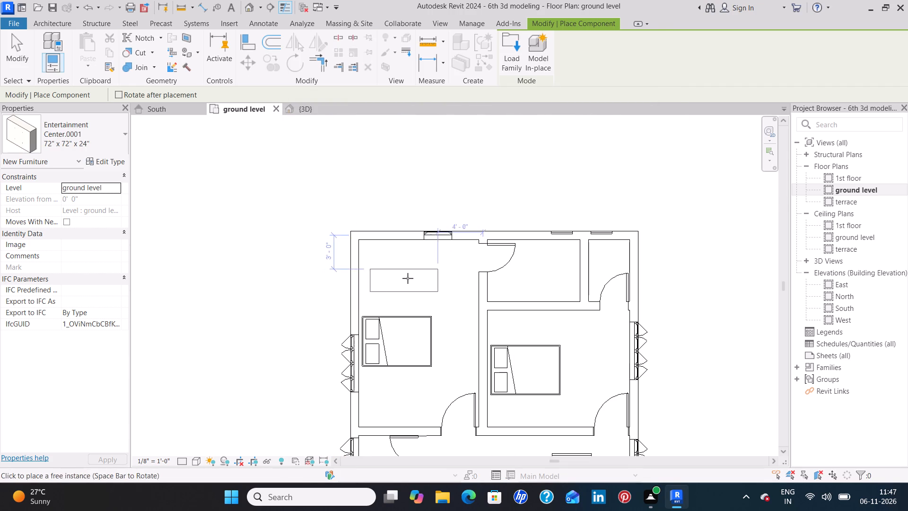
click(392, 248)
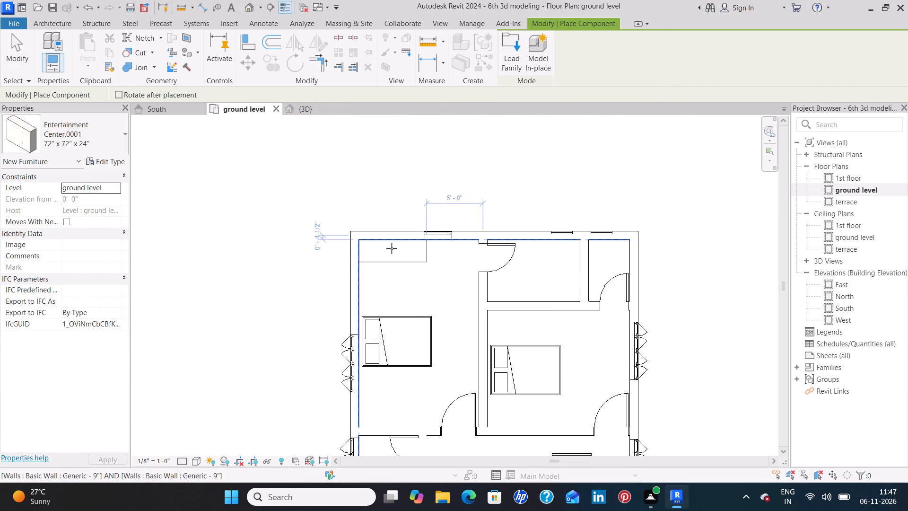
Place a 96" x 84" x 30" Entertainment Center in the same northwest corner of the west bedroom and finish placement.
click(116, 140)
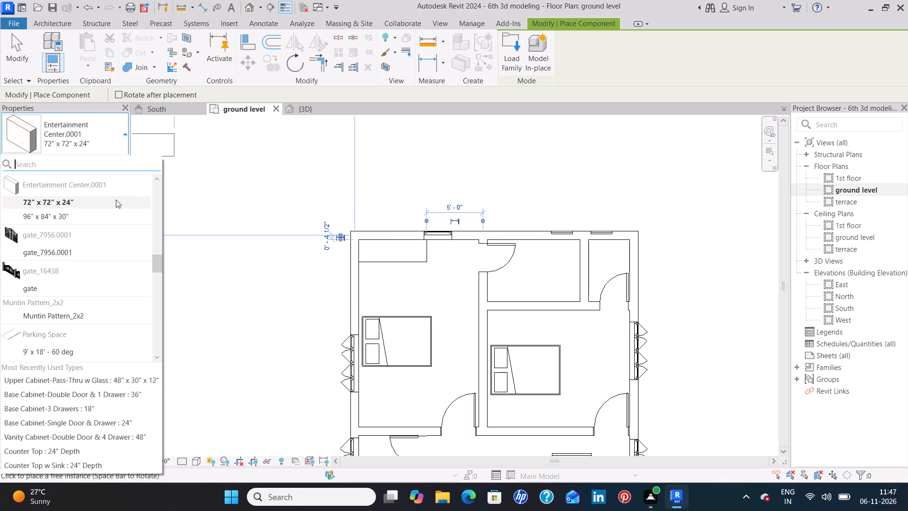
click(107, 214)
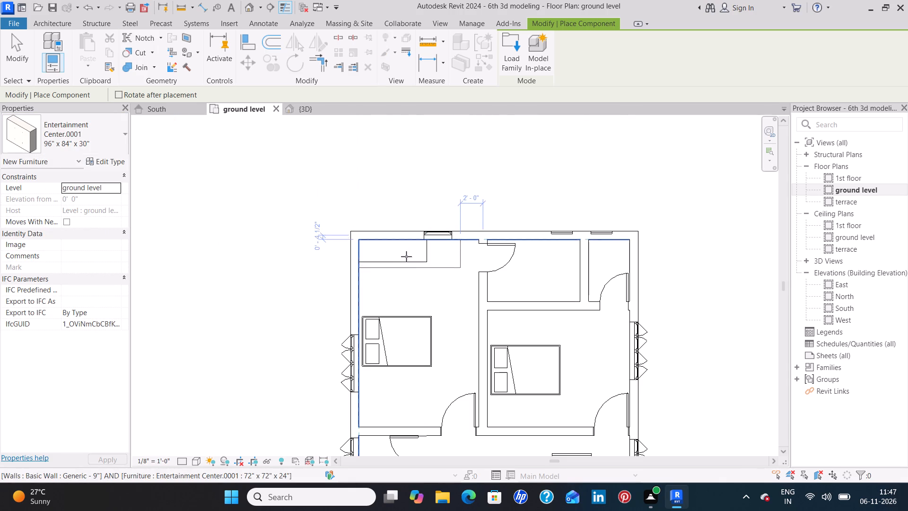
scroll(406, 257, up, 3)
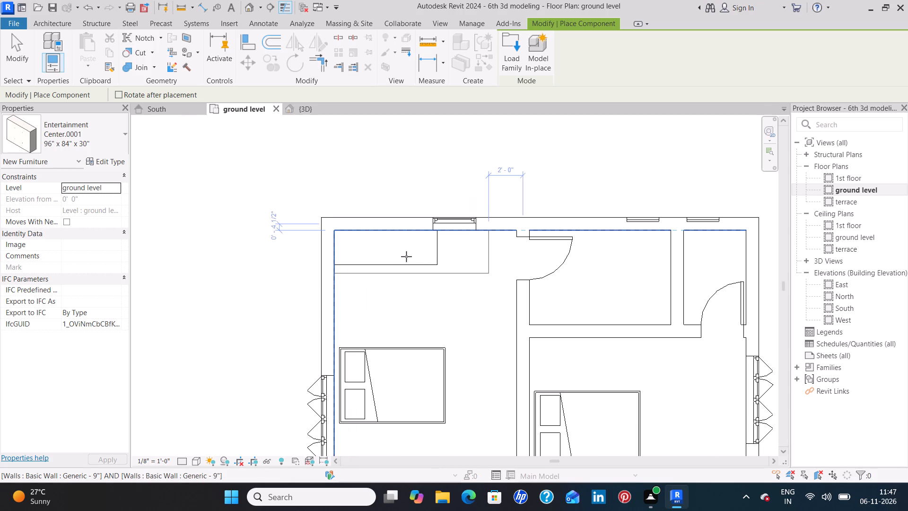
click(408, 256)
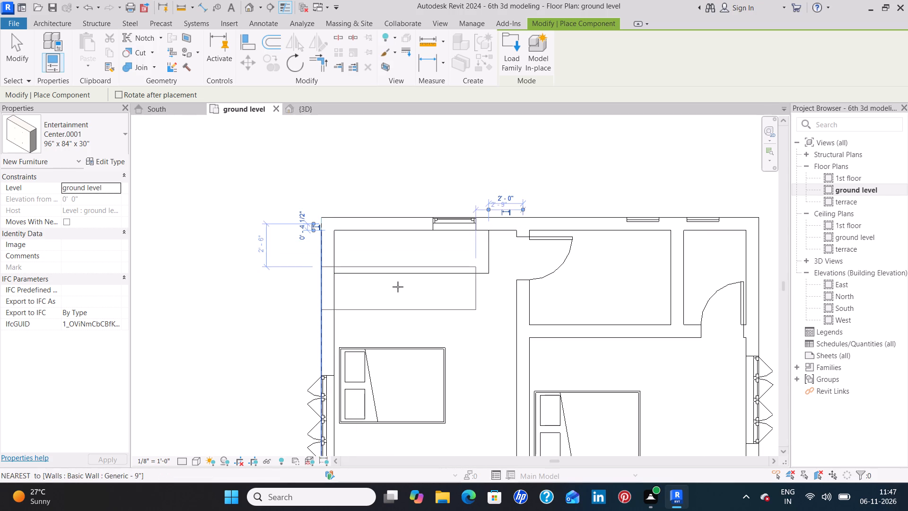
key(Escape)
key(Escape)
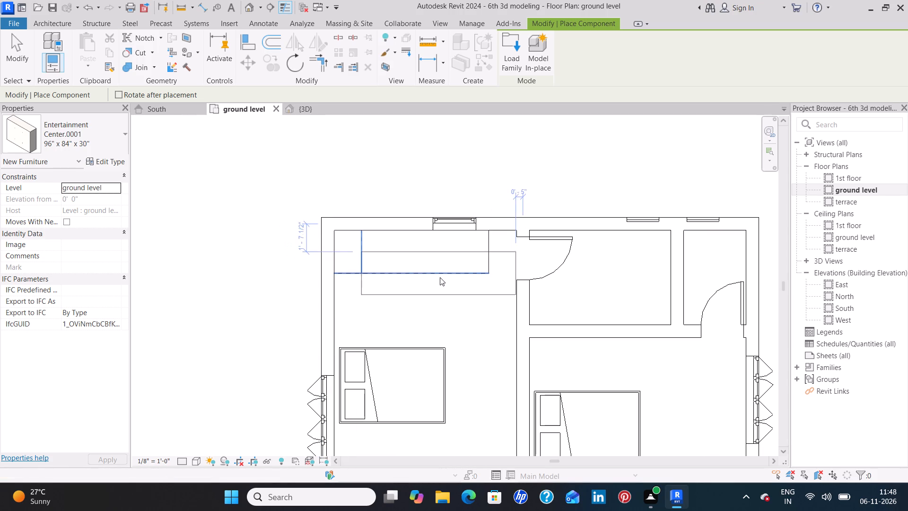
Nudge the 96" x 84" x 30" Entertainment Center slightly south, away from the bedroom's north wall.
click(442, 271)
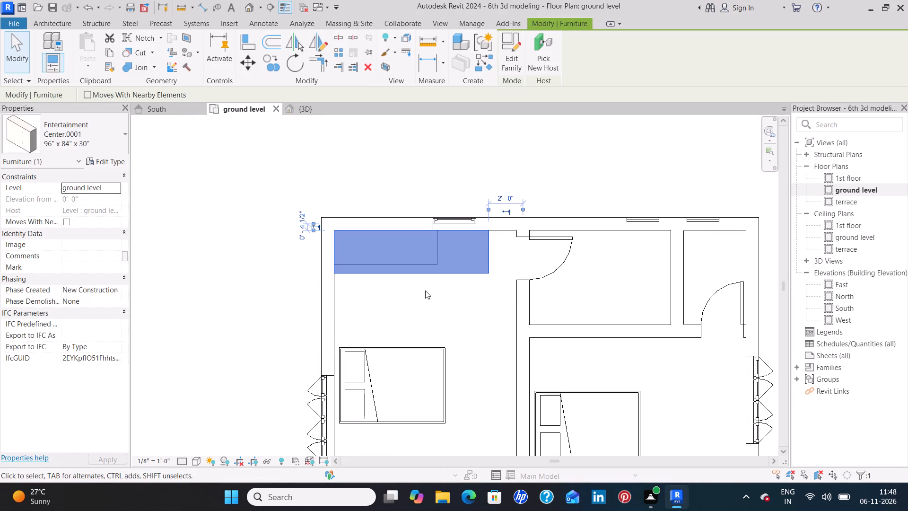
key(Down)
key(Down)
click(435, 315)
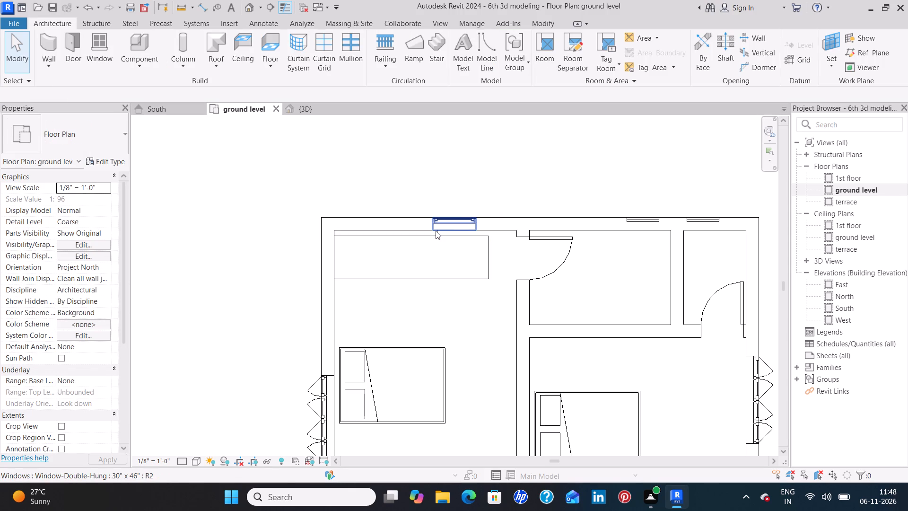
Nudge the double-hung window on the west bedroom's north wall east until its centre is 1' 11" from the partition between the bedrooms.
scroll(436, 232, up, 3)
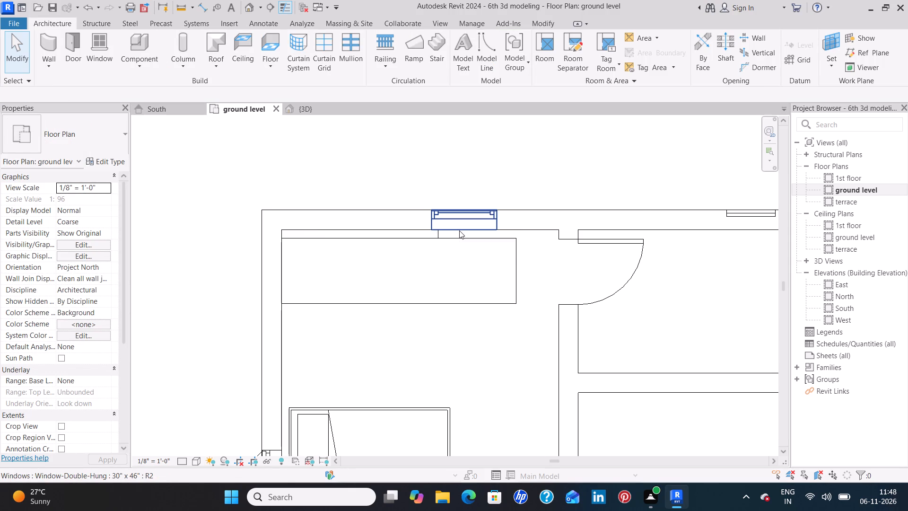
click(459, 230)
key(Right)
key(Right)
key(Right)
key(Right)
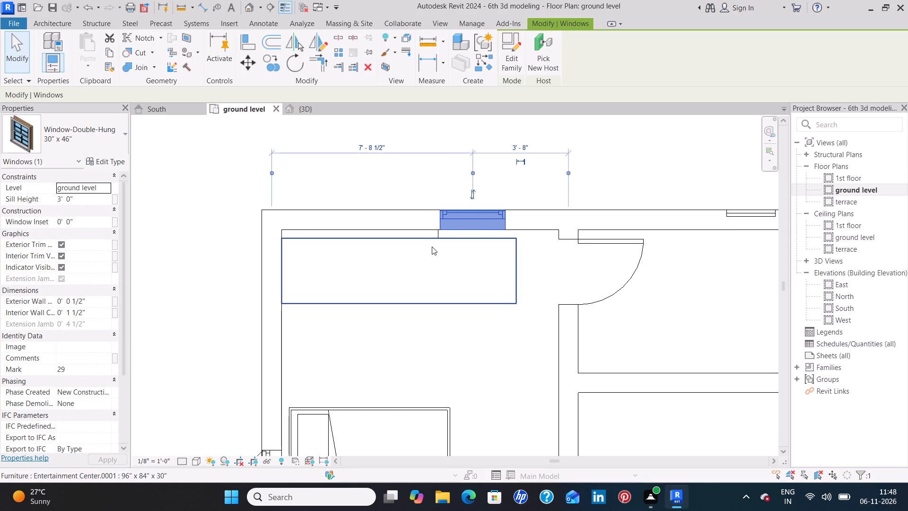
key(Right)
key(Right)
key(Right)
key(Right)
key(Right)
key(Right)
key(Right)
key(Right)
key(Right)
key(Right)
key(Right)
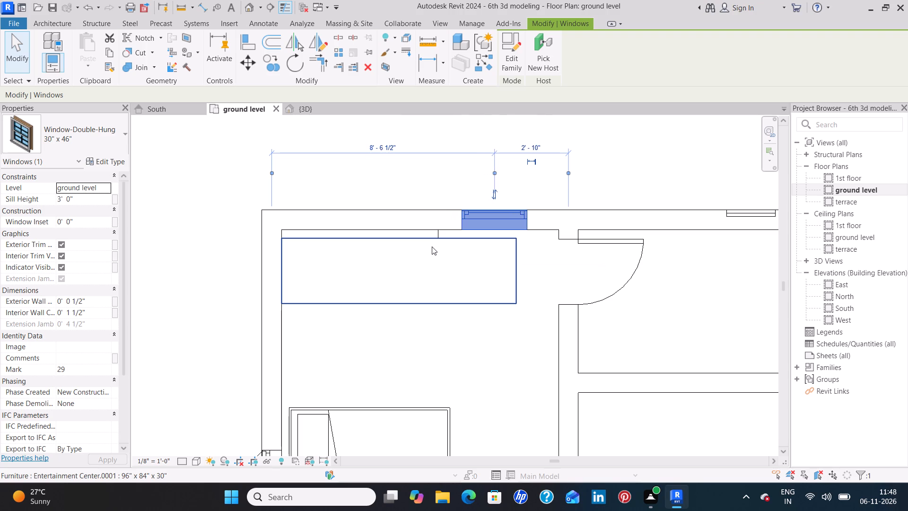
key(Right)
key(Right)
key(Right)
key(Right)
key(Right)
key(Right)
key(Right)
key(Right)
key(Right)
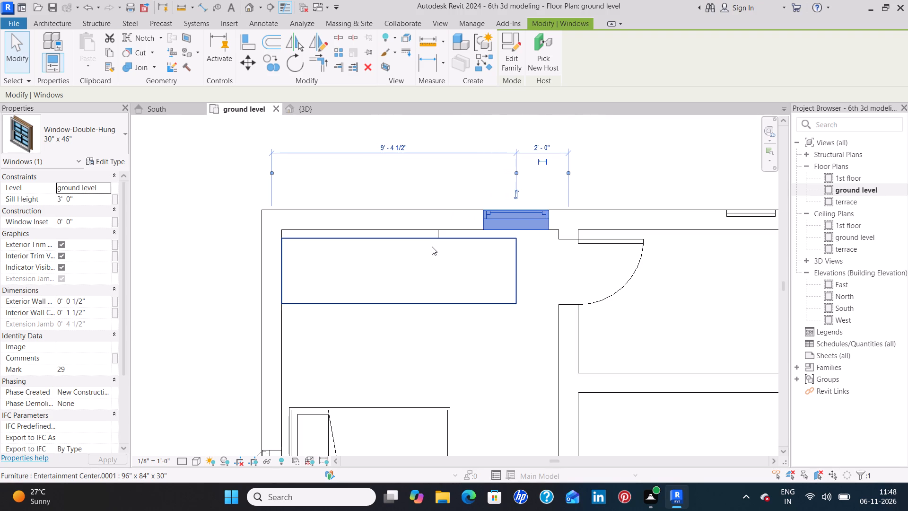
key(Right)
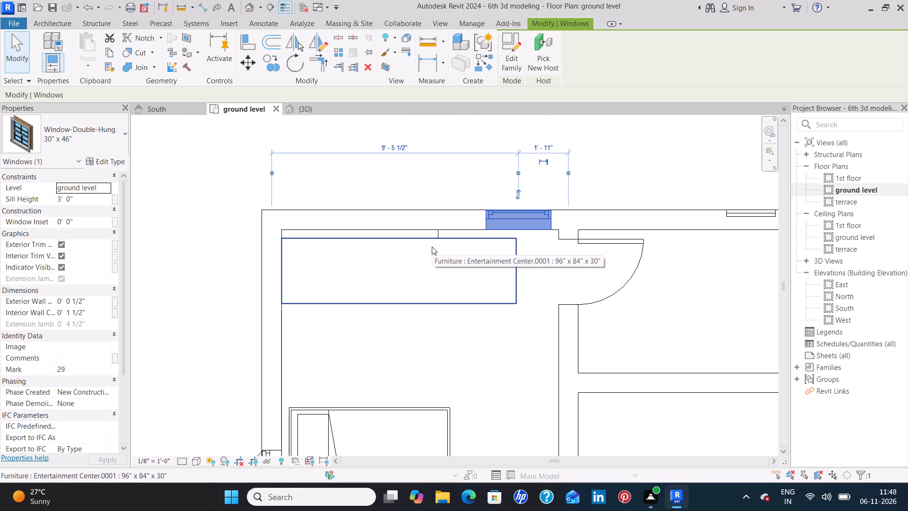
Delete the 72" x 72" x 24" Entertainment Center overlapping the larger unit in the west bedroom.
click(438, 232)
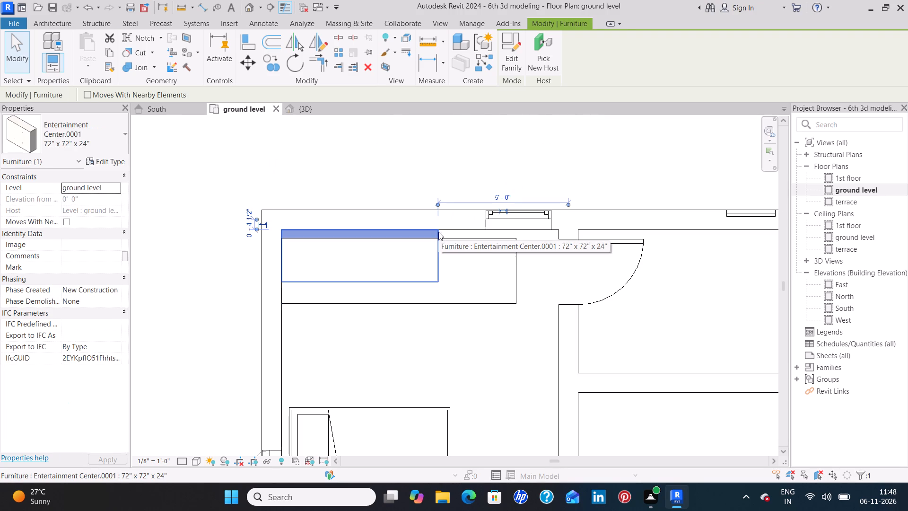
key(Delete)
Nudge the 96" x 84" x 30" Entertainment Center north until it sits flush against the bedroom's north wall.
click(436, 235)
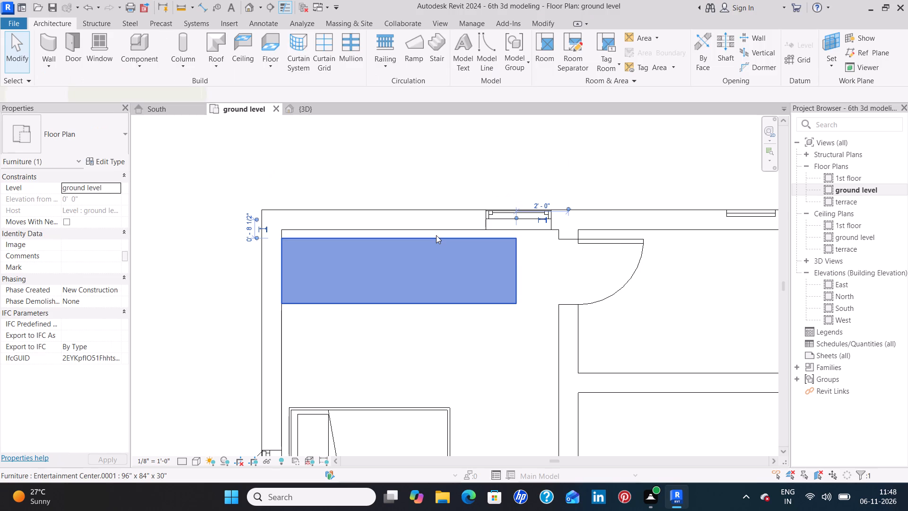
key(Up)
key(Up)
key(Up)
key(Up)
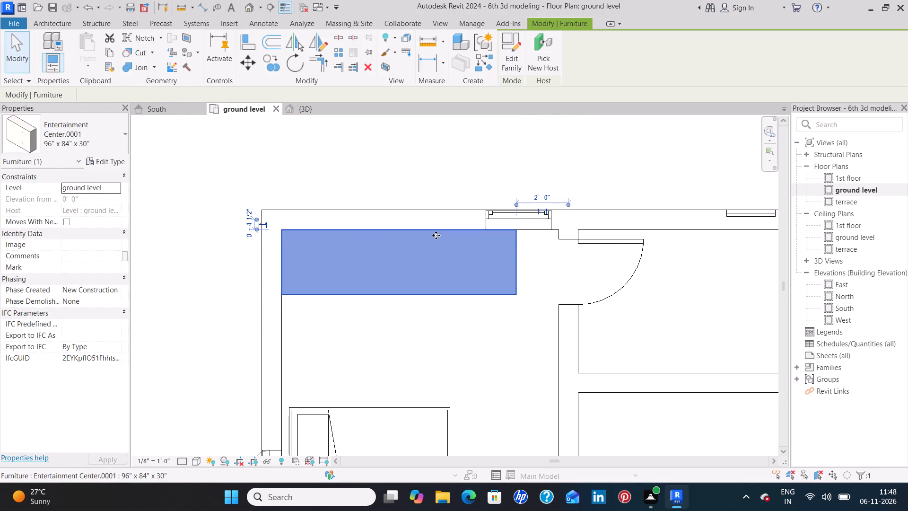
click(463, 324)
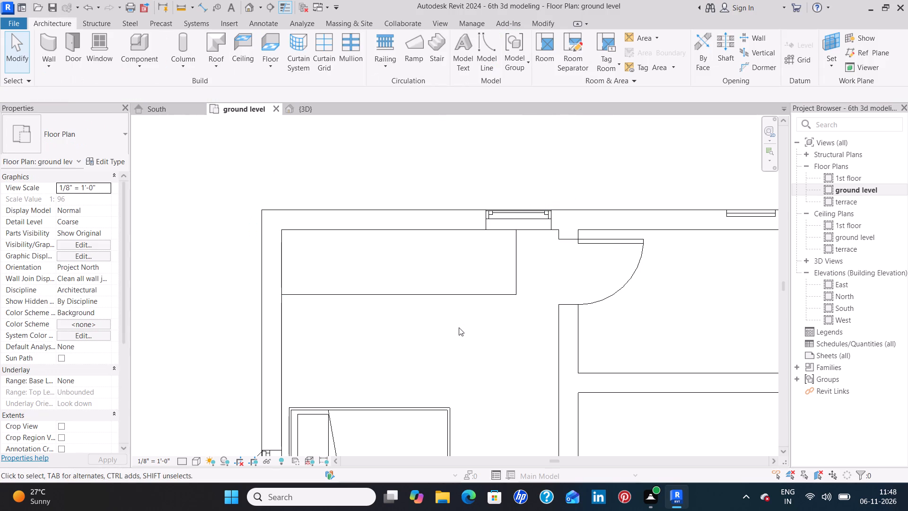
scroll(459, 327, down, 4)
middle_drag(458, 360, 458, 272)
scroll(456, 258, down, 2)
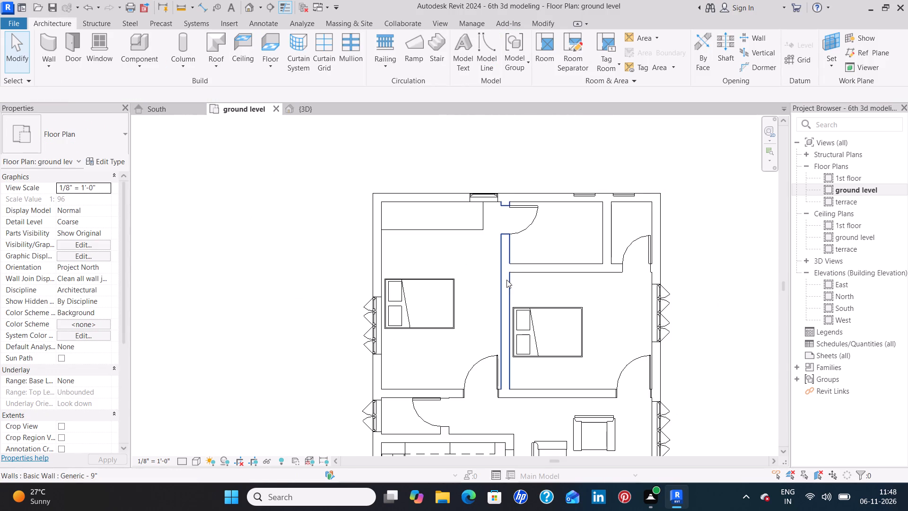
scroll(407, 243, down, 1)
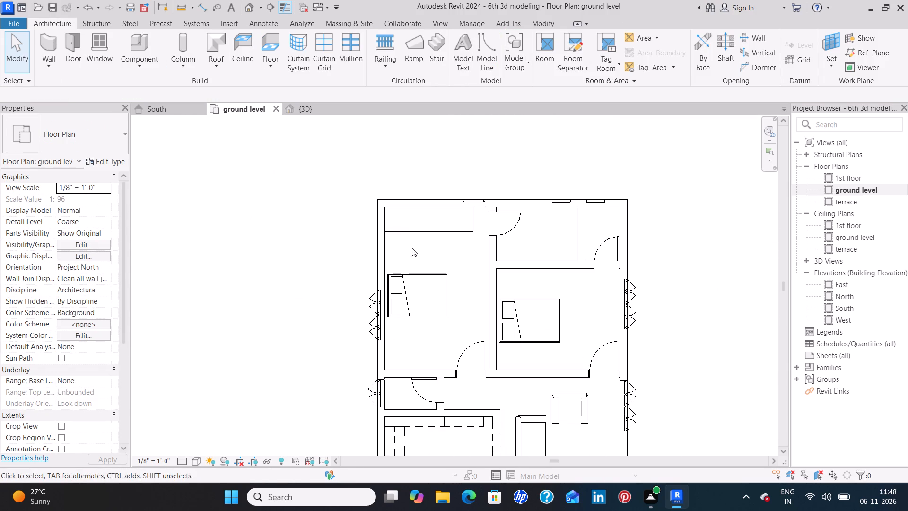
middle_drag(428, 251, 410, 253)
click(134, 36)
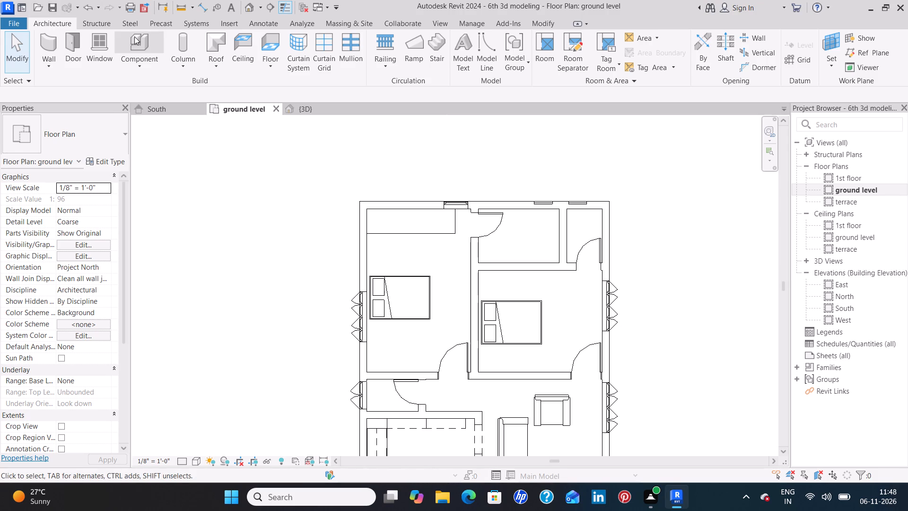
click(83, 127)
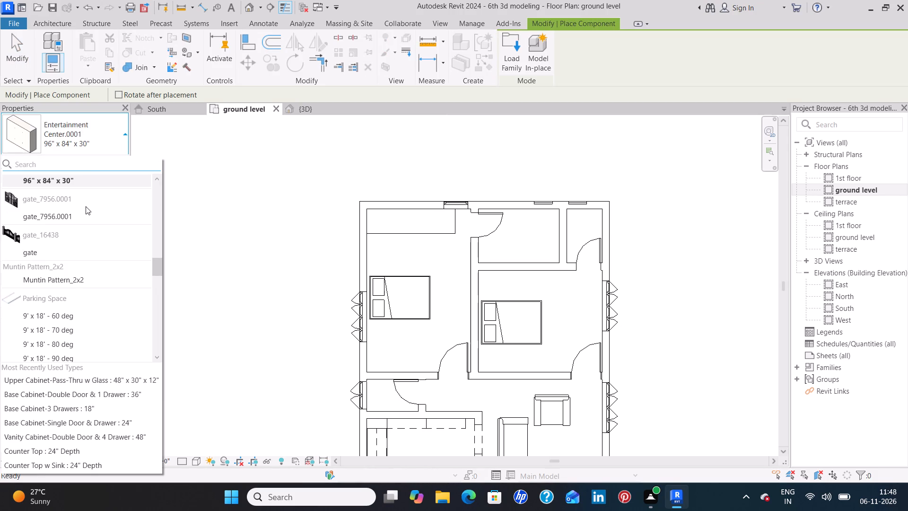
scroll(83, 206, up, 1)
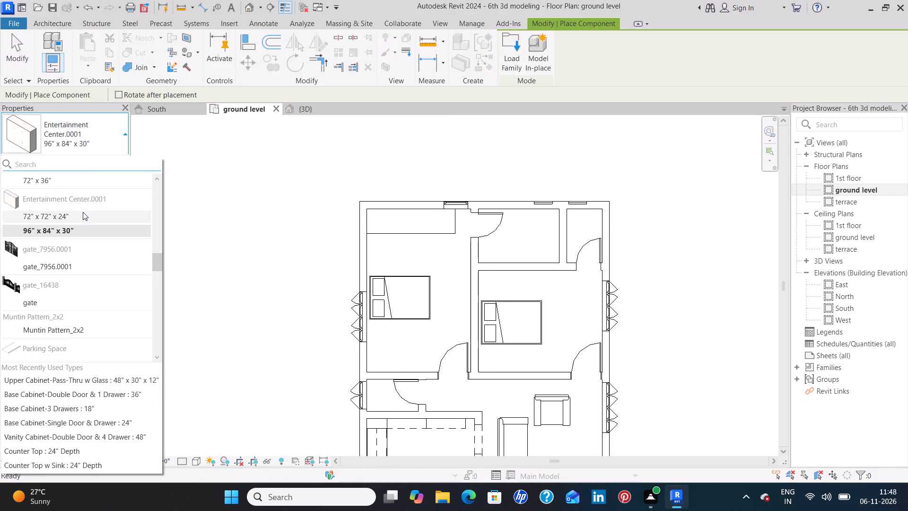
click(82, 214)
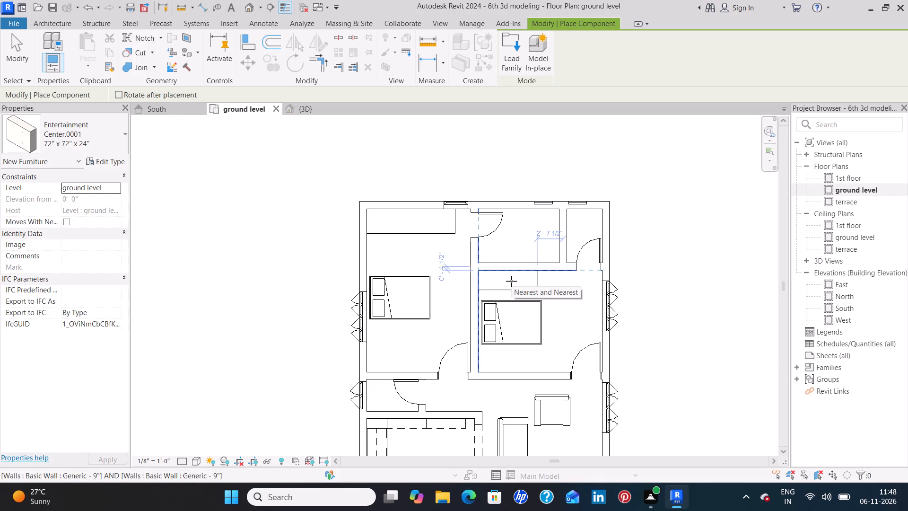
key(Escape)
Place another 96" x 84" x 30" Entertainment Center, matching the west bedroom's unit, in the northwest corner of the east bedroom.
click(428, 228)
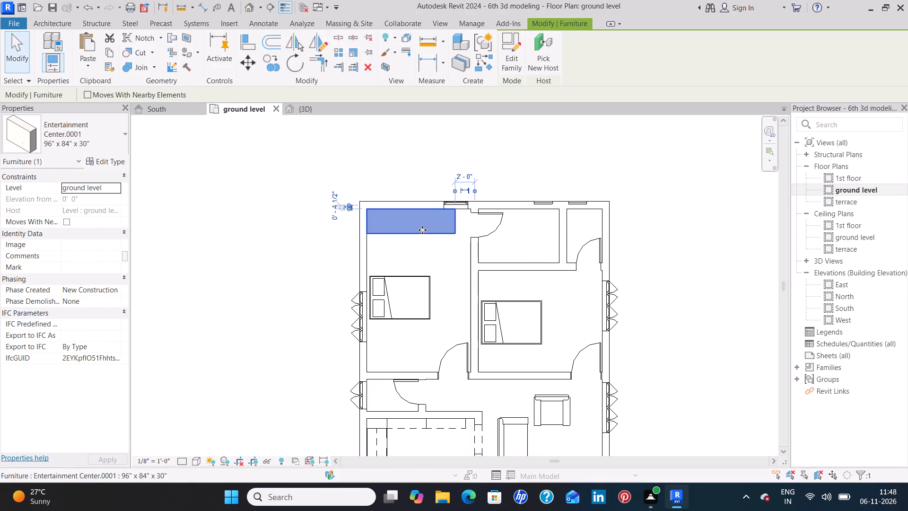
key(c)
key(s)
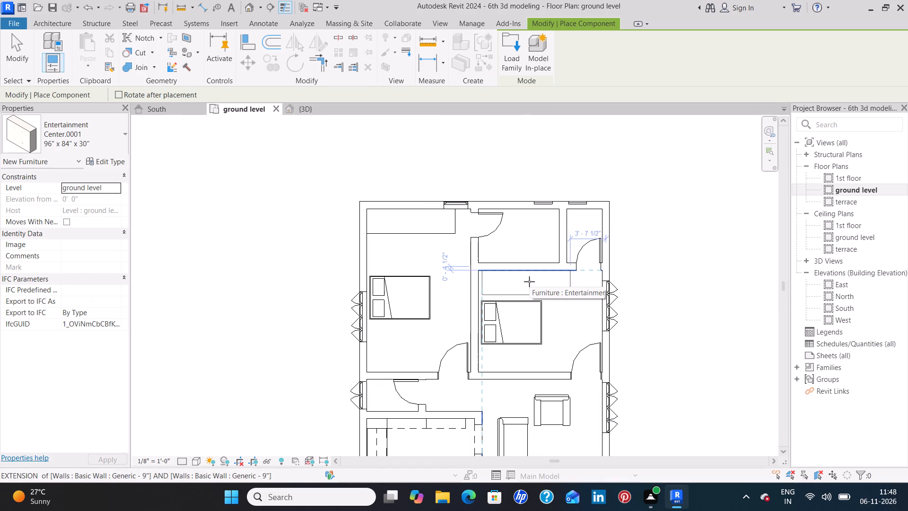
click(525, 281)
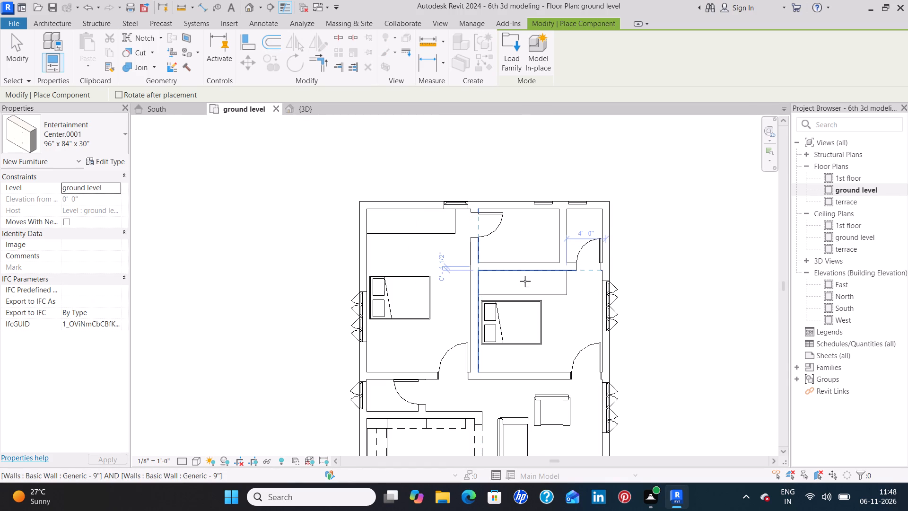
key(Escape)
key(Escape)
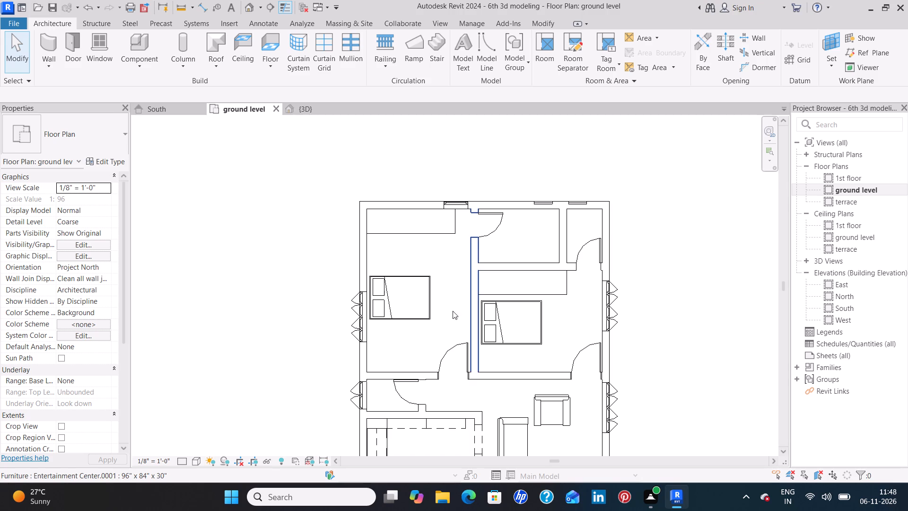
Nudge the double bed in the east bedroom south until it is 4' 4" from the bedroom's north wall.
scroll(559, 328, down, 3)
scroll(545, 327, up, 6)
click(494, 363)
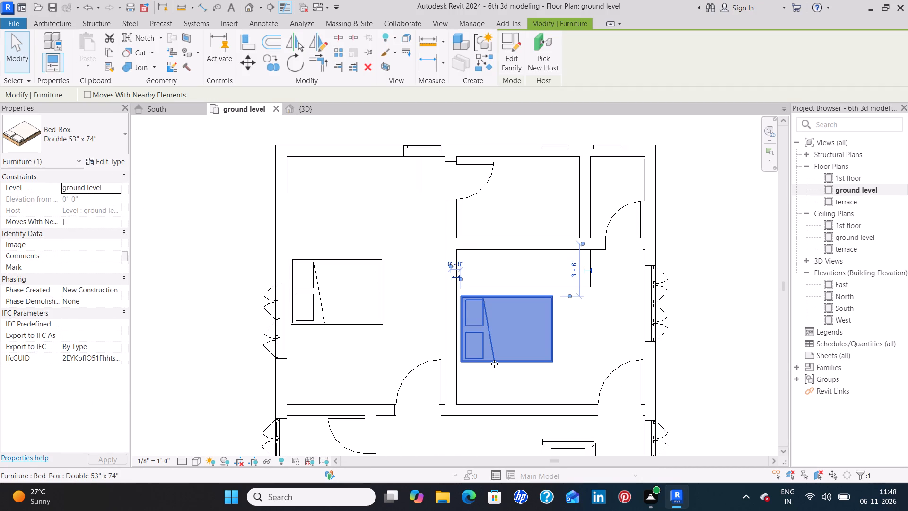
key(Down)
key(Down)
key(Down)
key(Down)
key(Down)
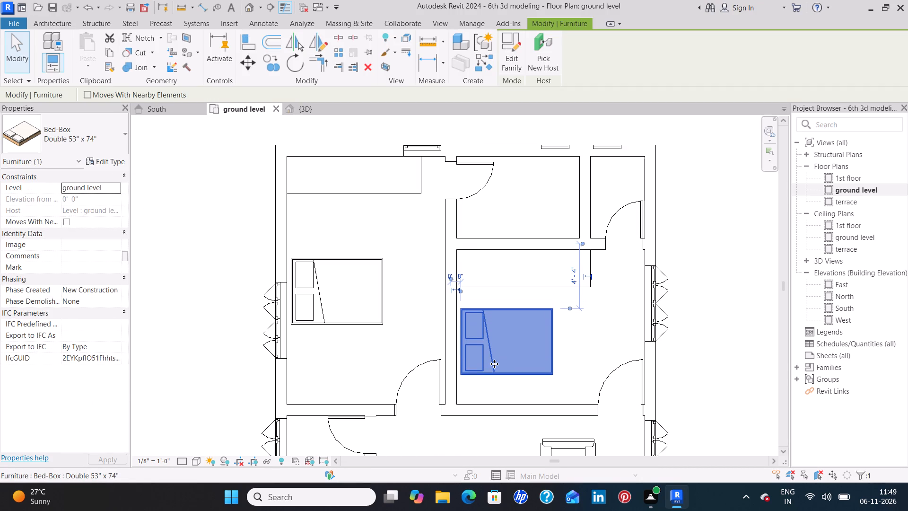
click(583, 350)
Load the Wardrobe family from the Storage furniture folder for component placement.
scroll(584, 350, down, 3)
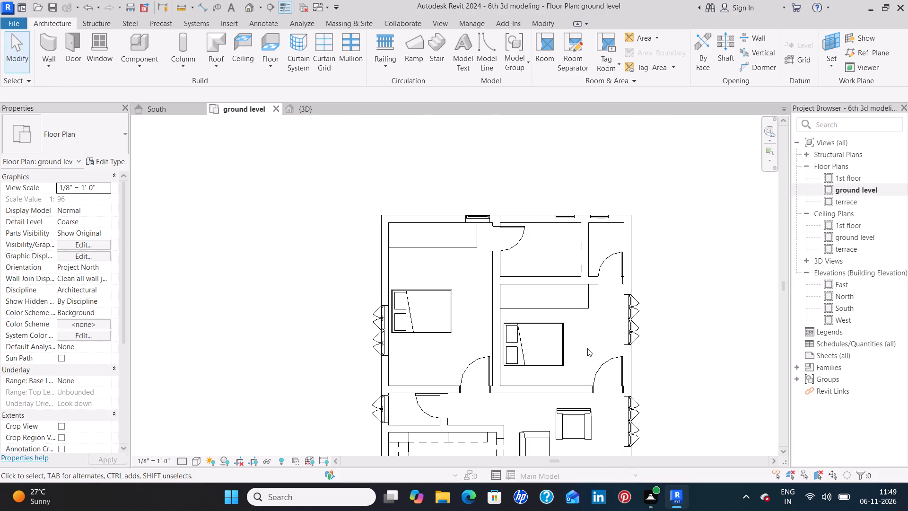
middle_drag(592, 341, 590, 313)
scroll(589, 310, down, 1)
middle_click(589, 310)
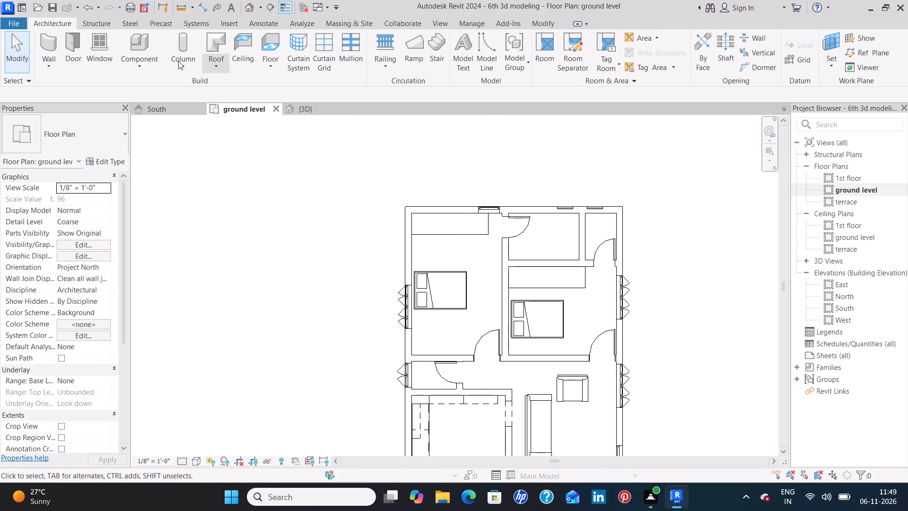
click(135, 38)
click(516, 56)
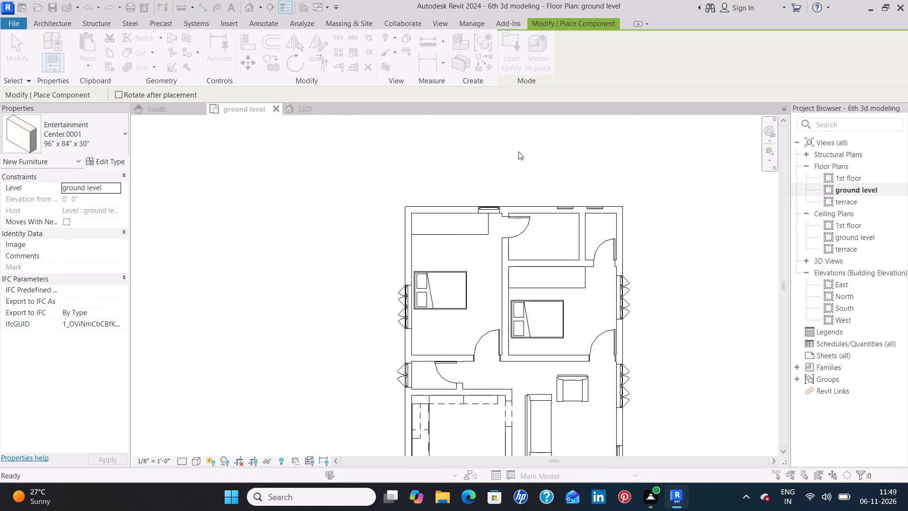
scroll(470, 238, down, 1)
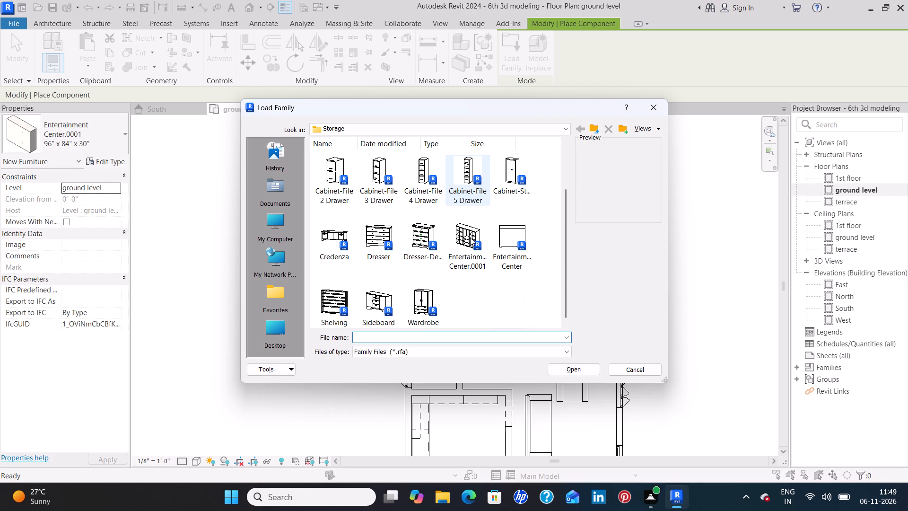
scroll(470, 238, down, 1)
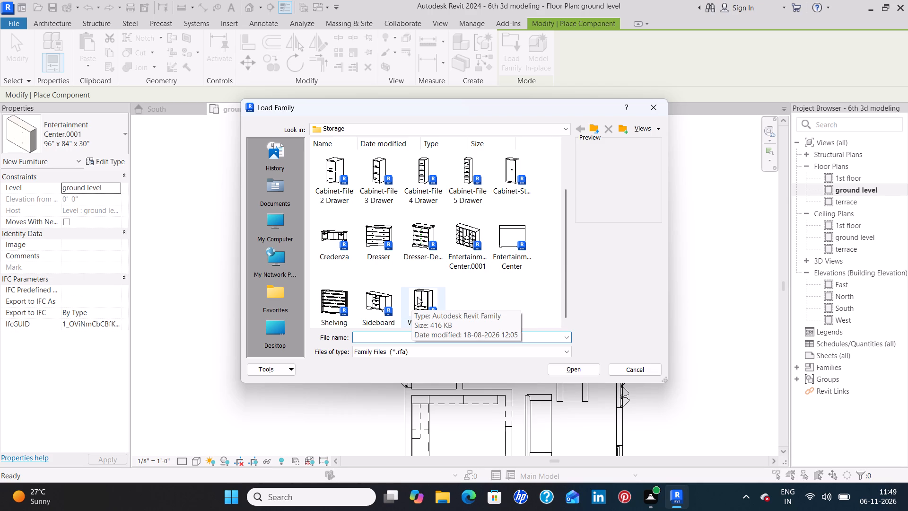
click(417, 297)
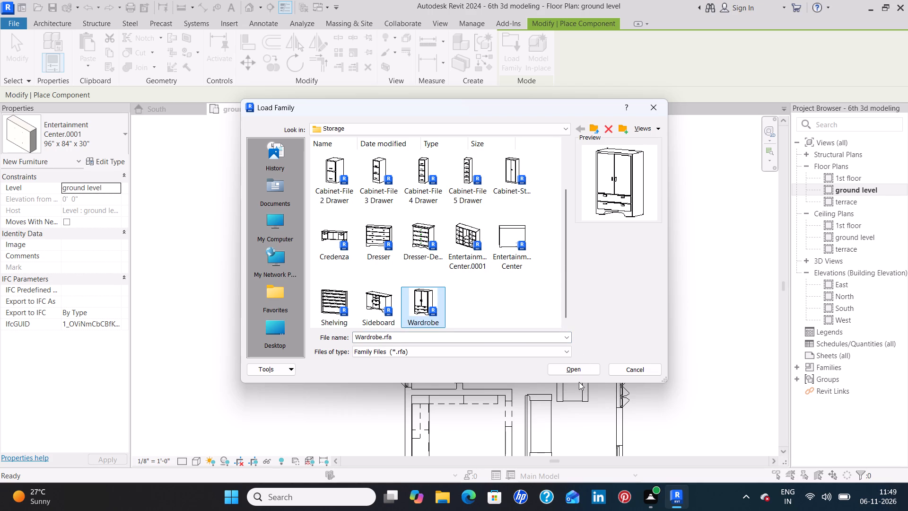
click(576, 369)
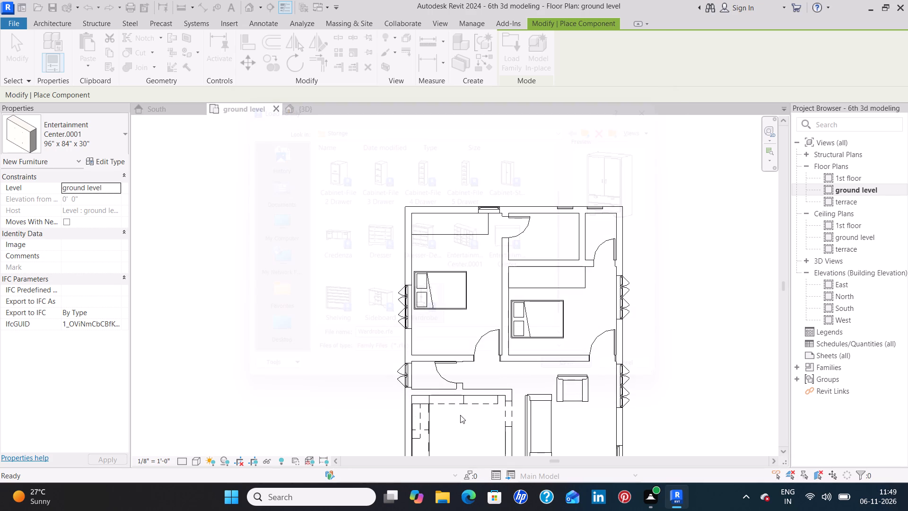
Place a 48" x 72" x 24" Wardrobe in the west bedroom's southwest corner and rotate it 180° so its front faces north.
click(432, 343)
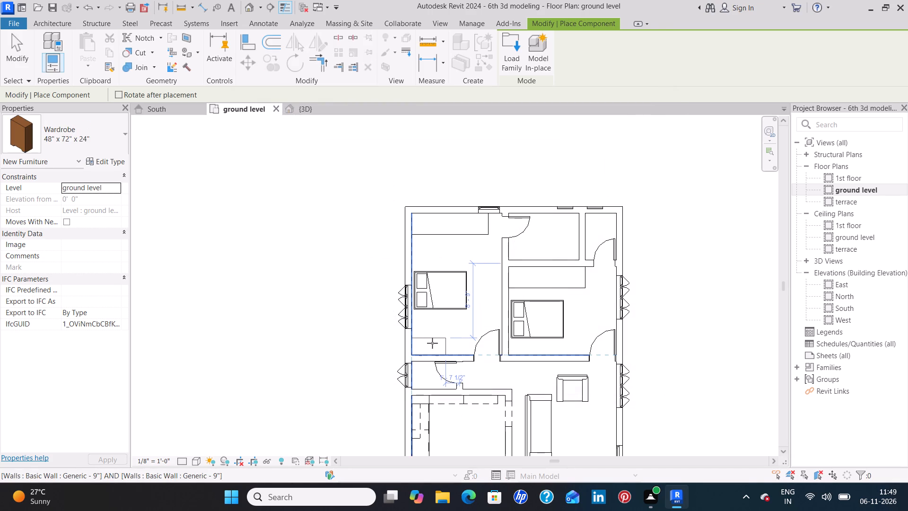
key(Escape)
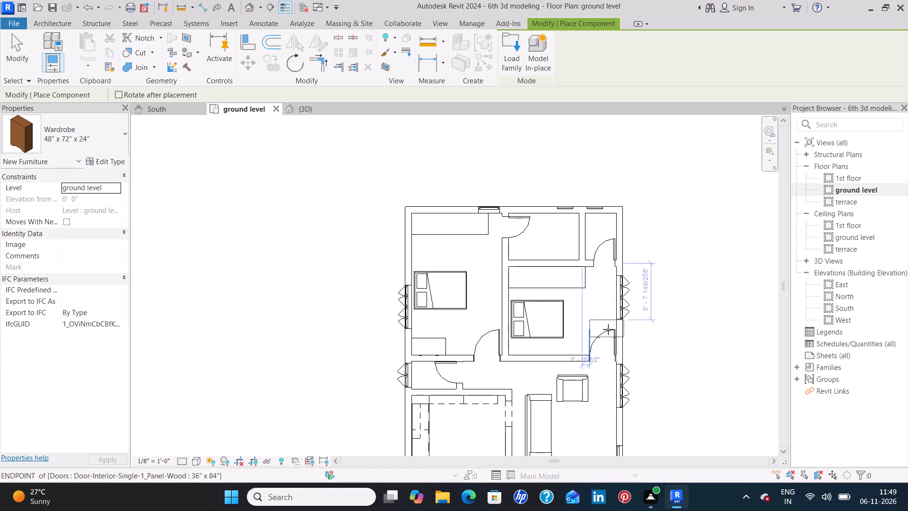
key(Escape)
click(442, 344)
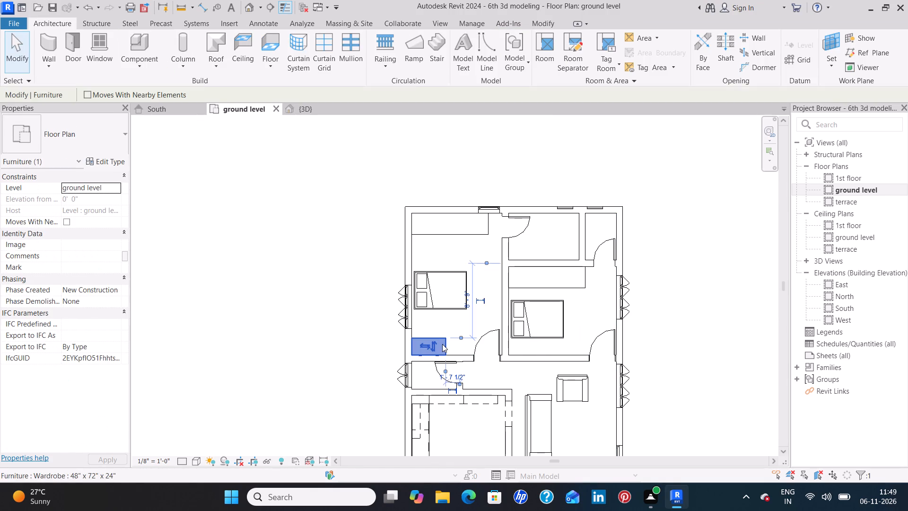
key(space)
key(space)
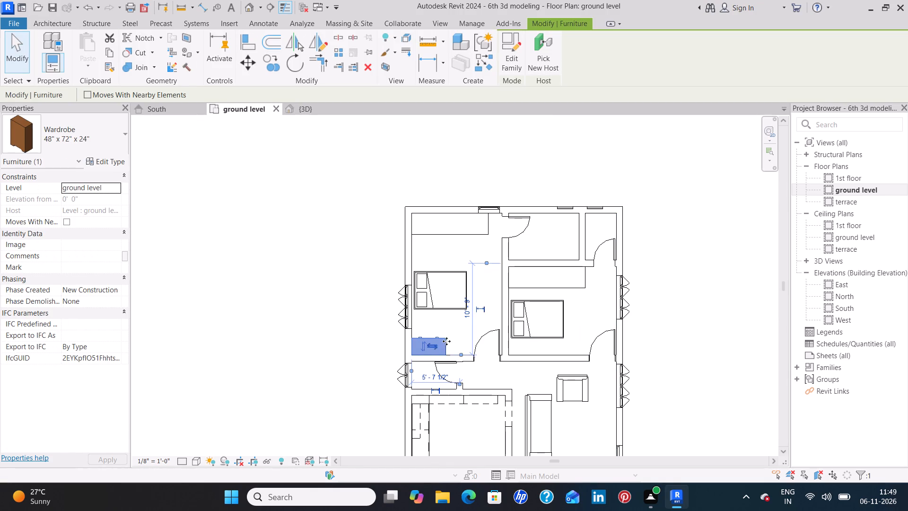
click(461, 332)
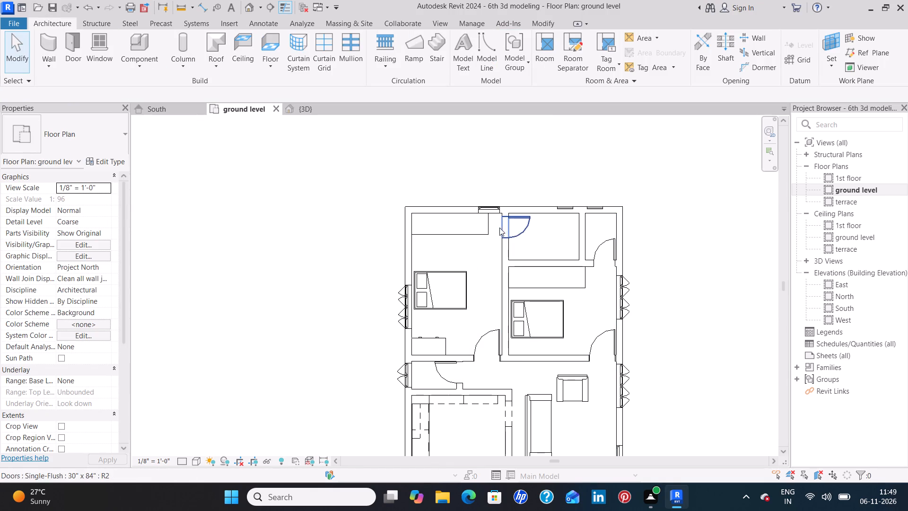
Examine the furniture in both bedrooms, the kitchen and the living area from several sides in the 3D view.
scroll(684, 257, down, 1)
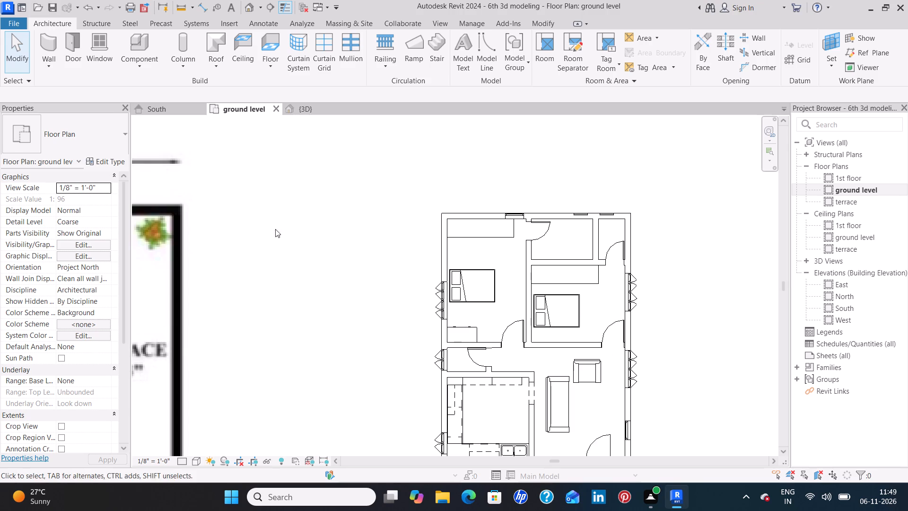
click(312, 106)
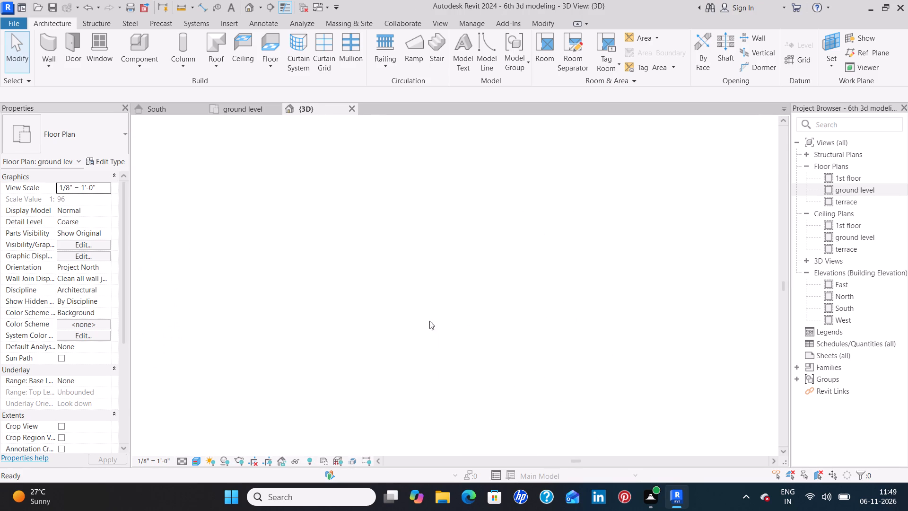
scroll(513, 316, down, 2)
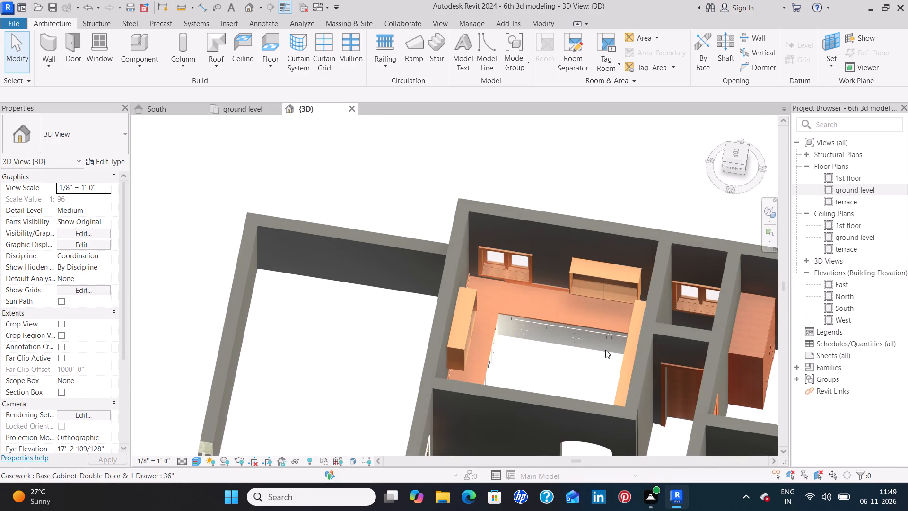
scroll(606, 350, down, 2)
middle_drag(535, 409, 532, 295)
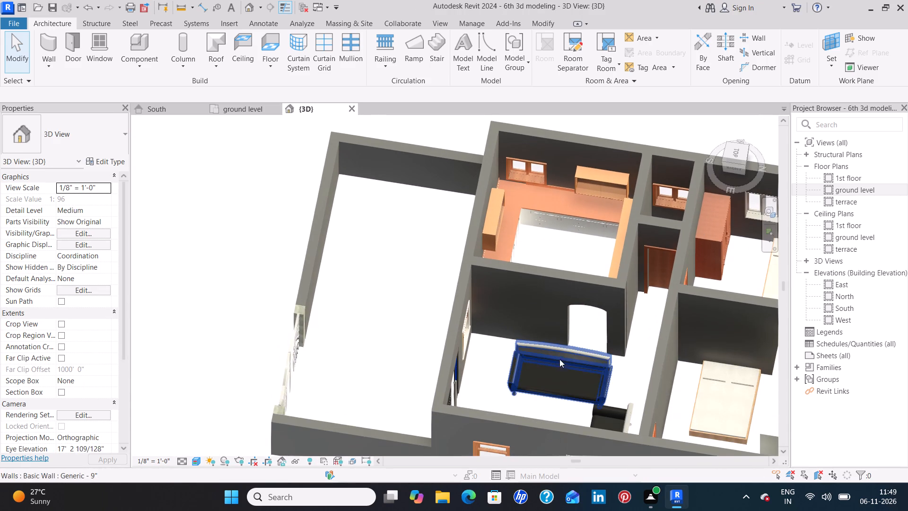
middle_drag(691, 375, 522, 338)
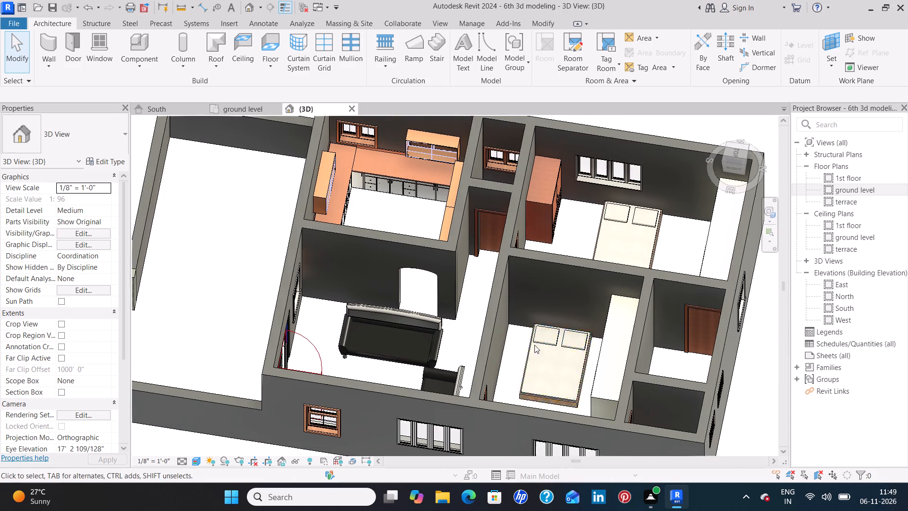
shift+middle_drag(533, 405, 545, 414)
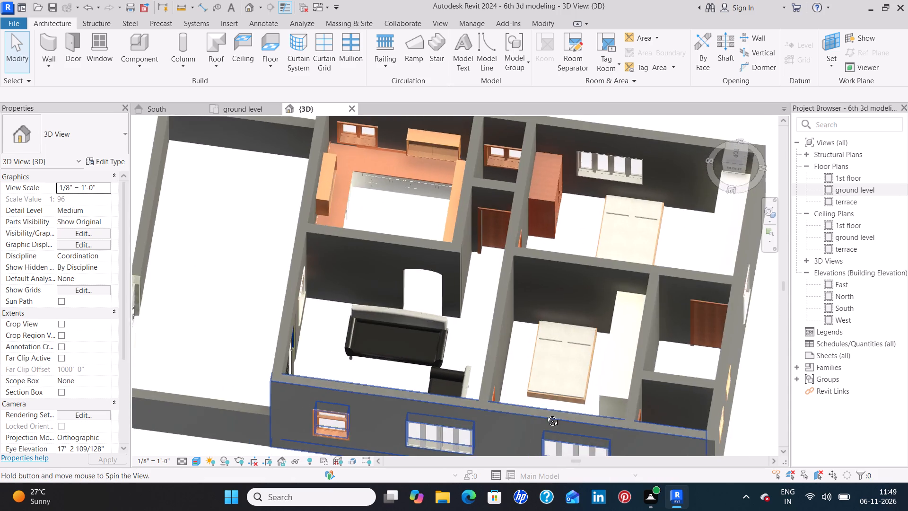
shift+middle_drag(545, 414, 629, 379)
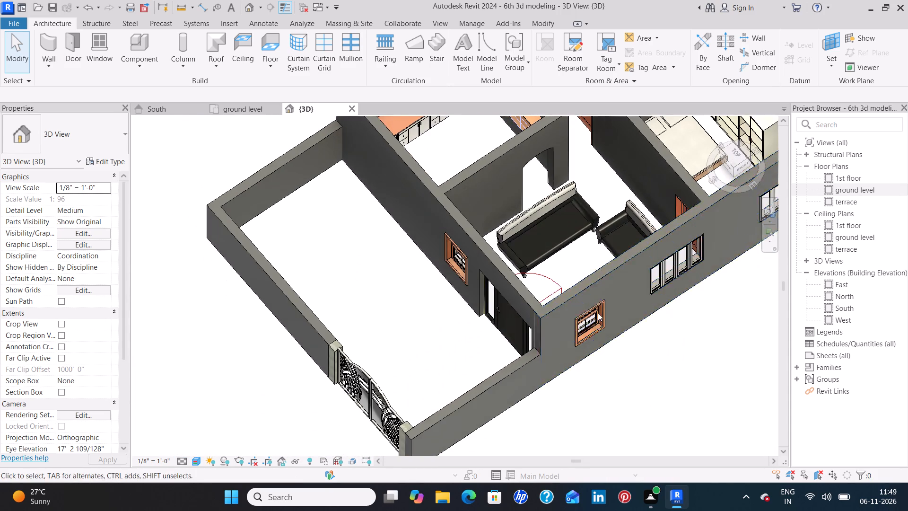
middle_drag(585, 230, 540, 413)
middle_drag(585, 245, 567, 322)
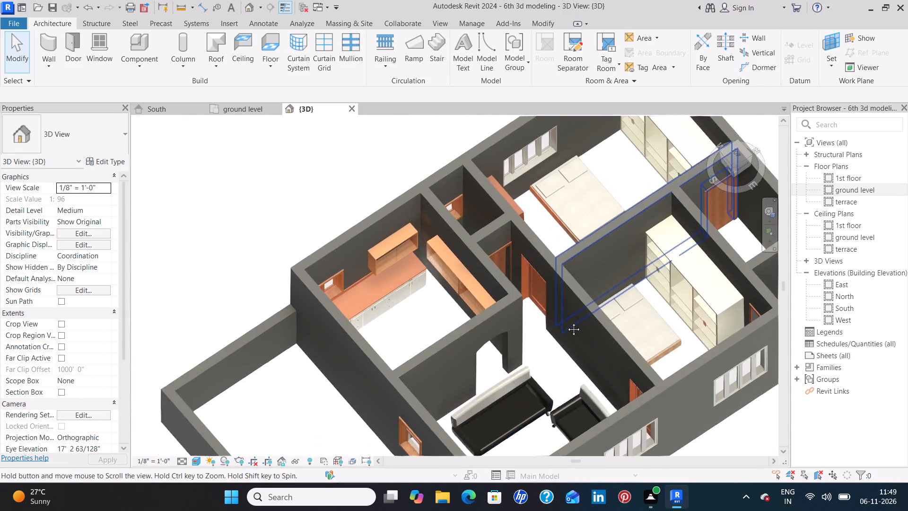
middle_drag(567, 322, 555, 357)
shift+middle_drag(612, 279, 546, 393)
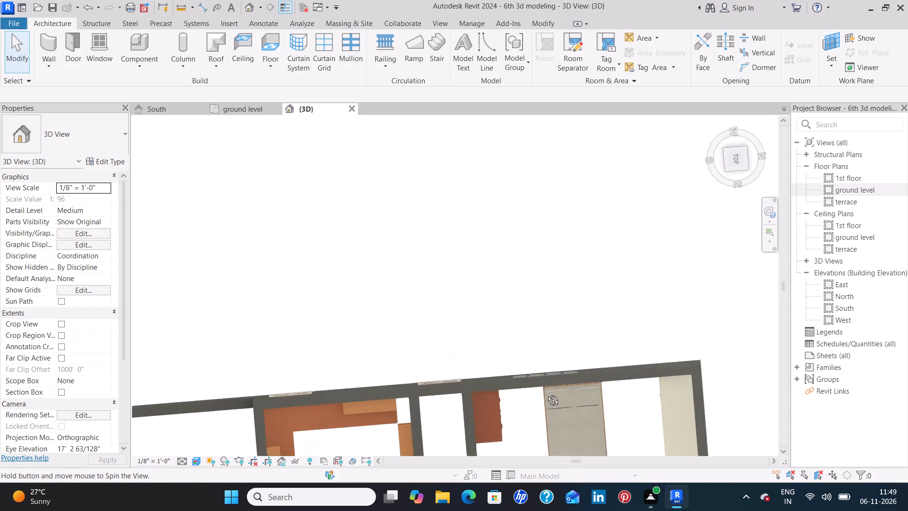
shift+middle_drag(546, 393, 419, 384)
middle_drag(404, 382, 403, 370)
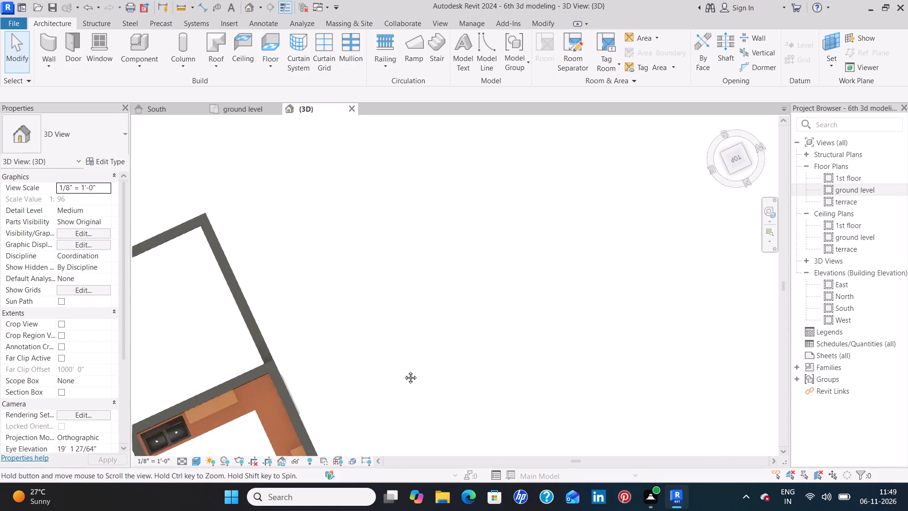
middle_drag(403, 370, 500, 135)
middle_drag(539, 321, 520, 190)
shift+middle_drag(559, 293, 541, 164)
scroll(488, 204, up, 3)
scroll(487, 205, down, 2)
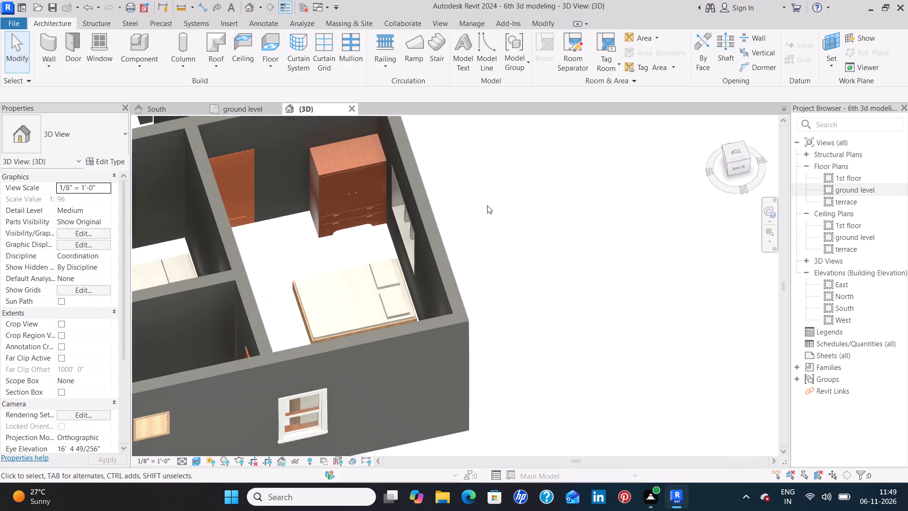
scroll(487, 205, down, 5)
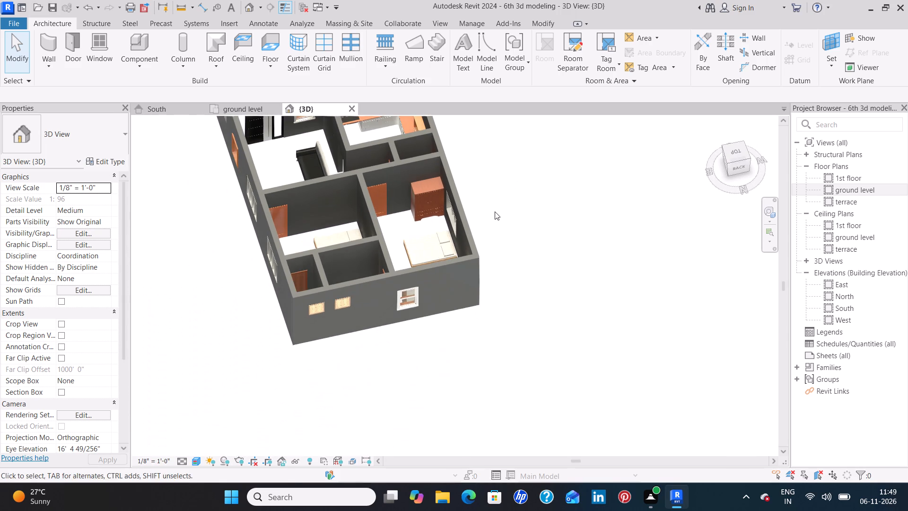
Examine the wardrobe and bed in the west bedroom and the overall furnished layout in the 3D view.
middle_drag(495, 211, 517, 282)
scroll(461, 286, up, 8)
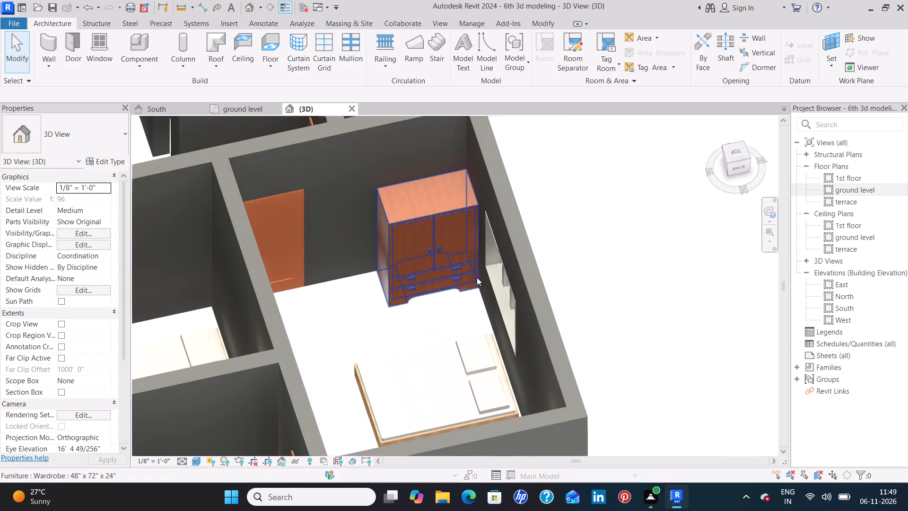
scroll(560, 273, down, 9)
middle_drag(445, 241, 444, 284)
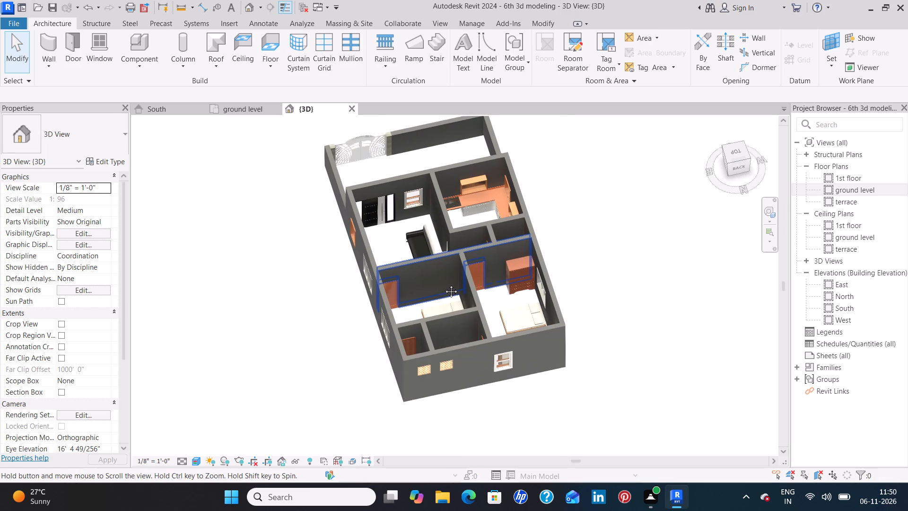
middle_drag(444, 284, 453, 317)
In the ground level plan, load the Table-Rectangular family from the Tables furniture folder for component placement.
click(252, 107)
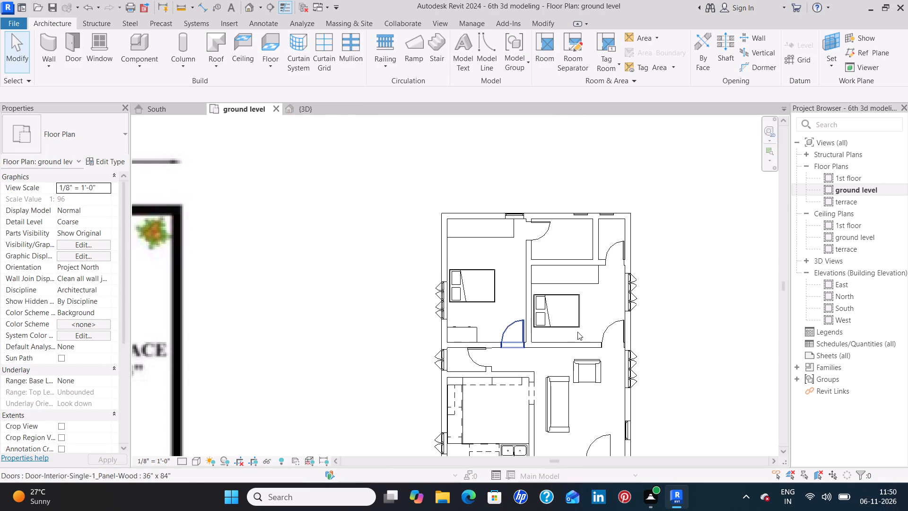
middle_drag(707, 381, 679, 292)
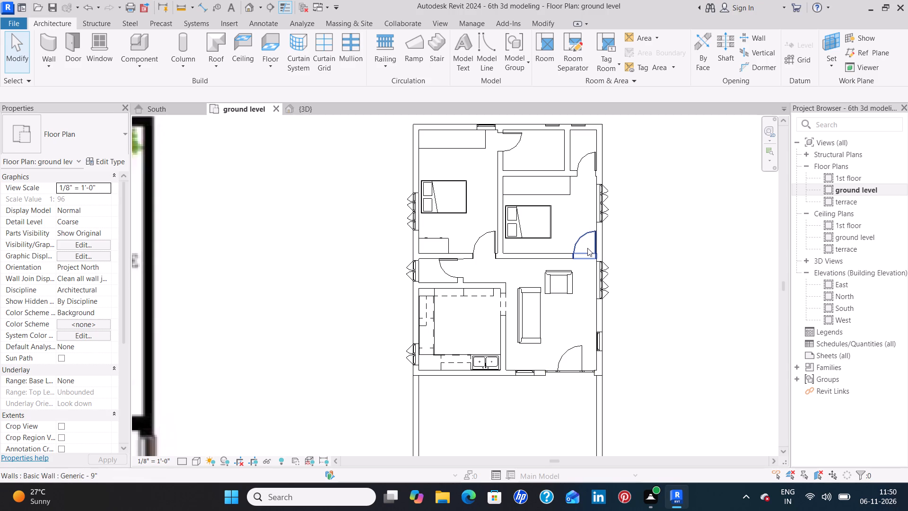
middle_drag(547, 145, 535, 193)
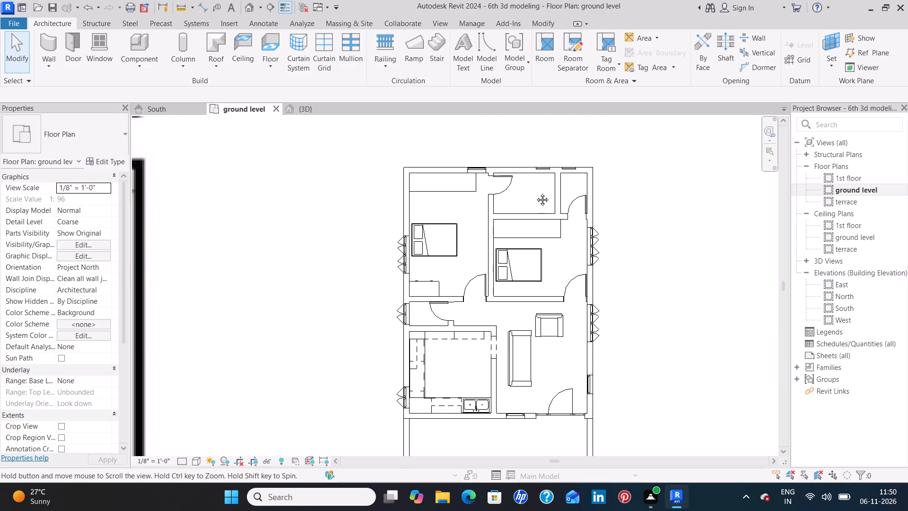
middle_drag(535, 193, 534, 195)
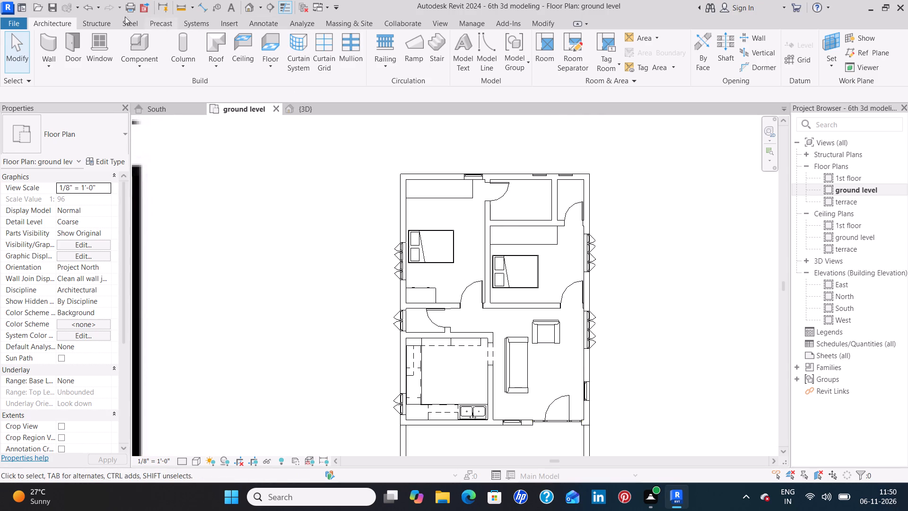
click(132, 41)
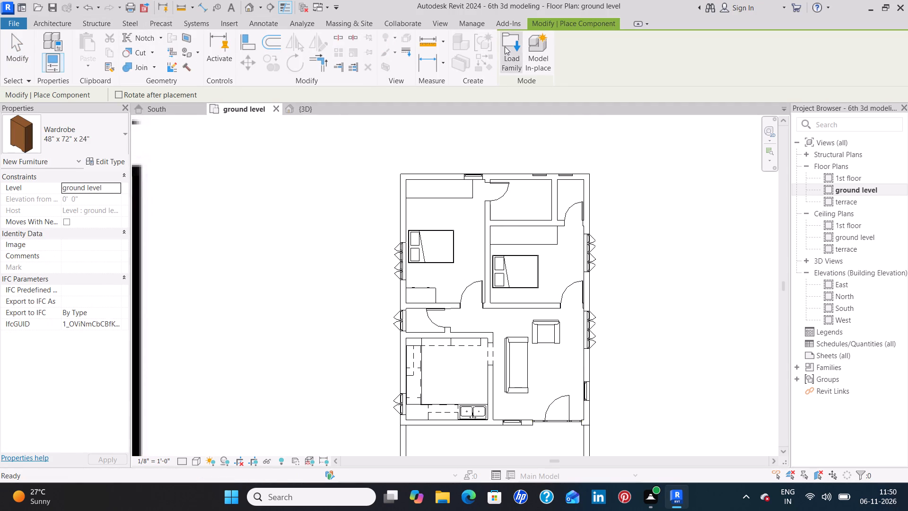
click(506, 48)
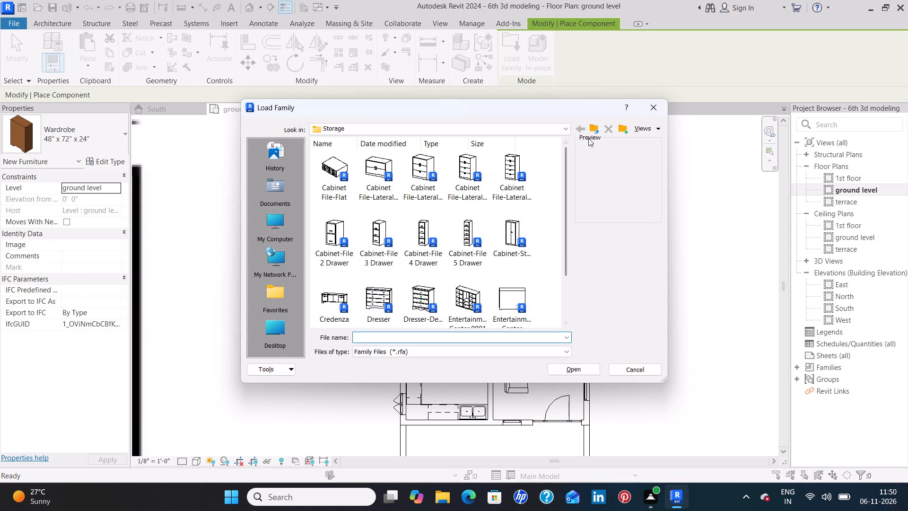
click(592, 131)
double_click(473, 176)
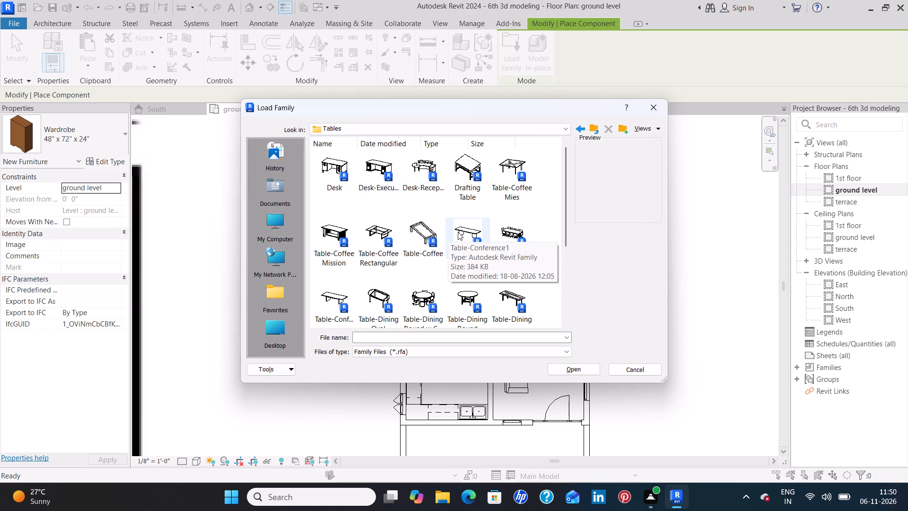
scroll(458, 232, down, 1)
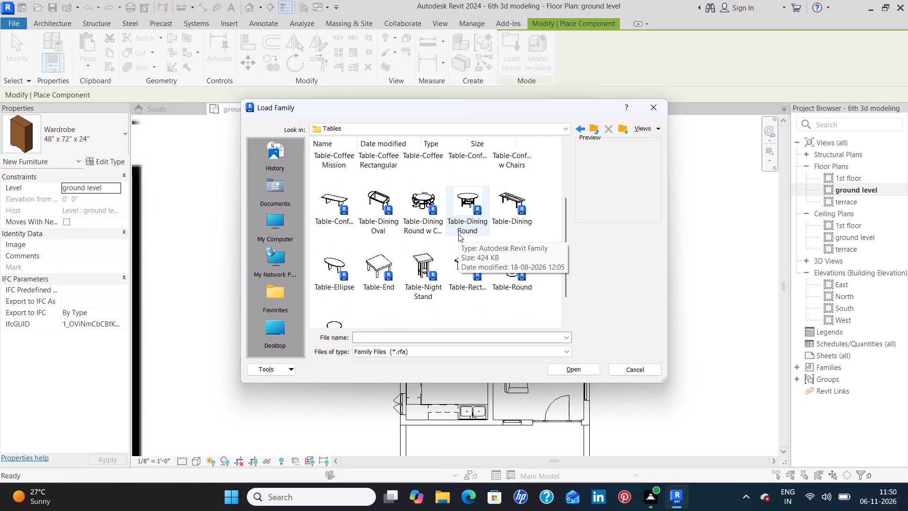
click(380, 261)
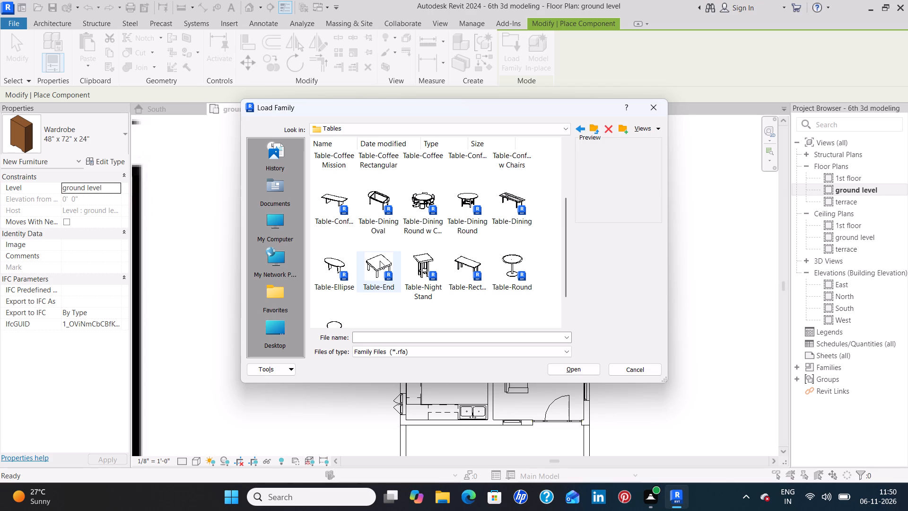
click(474, 263)
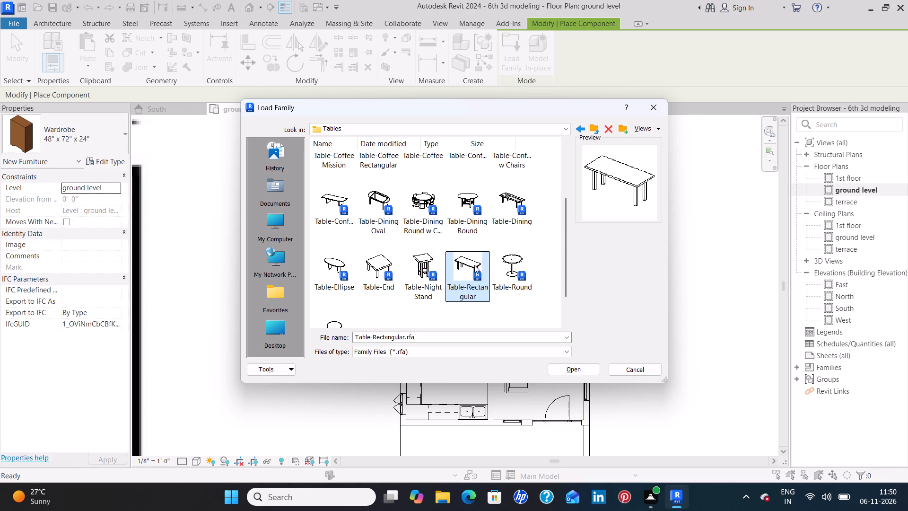
scroll(515, 299, down, 4)
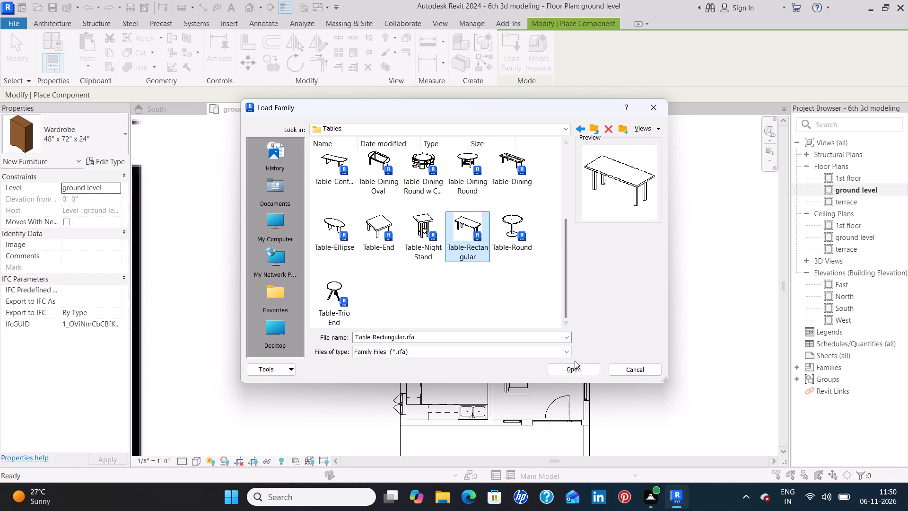
click(573, 370)
Choose the 36" x 36" type of Table-Rectangular for placement.
middle_drag(522, 362, 521, 278)
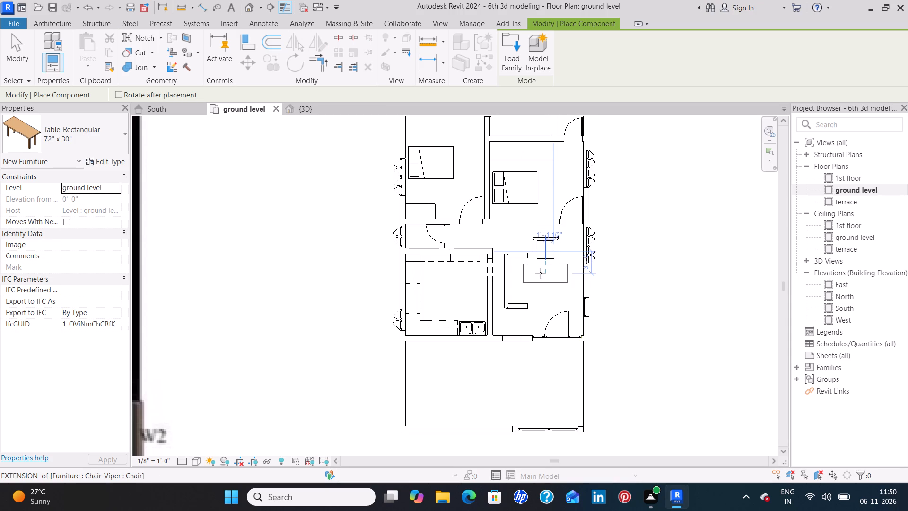
click(96, 136)
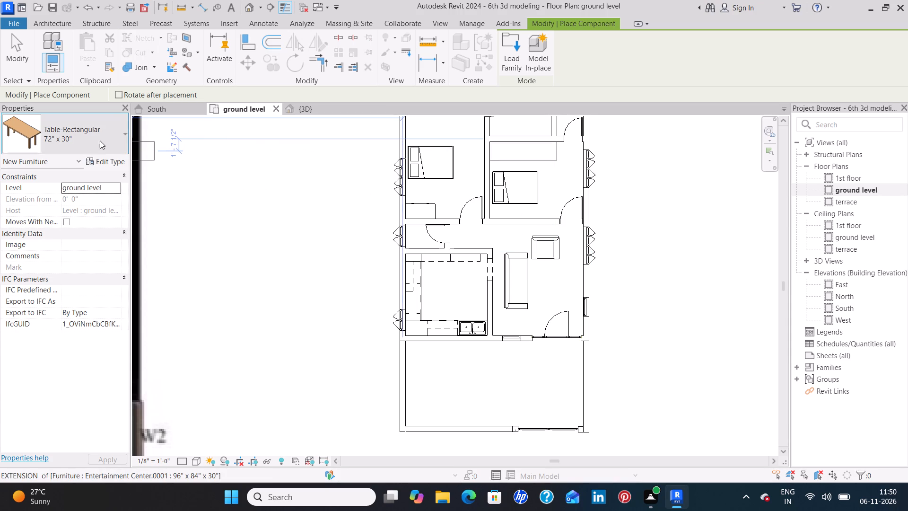
scroll(93, 193, up, 1)
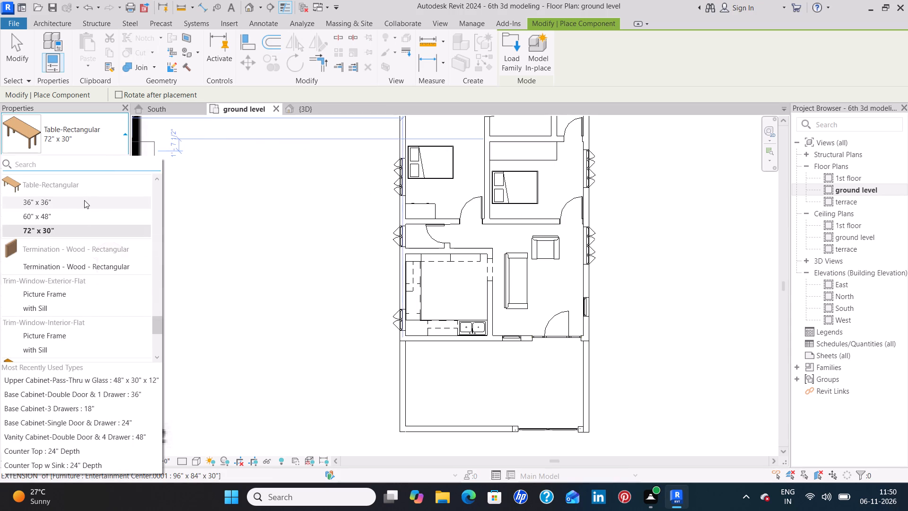
click(76, 219)
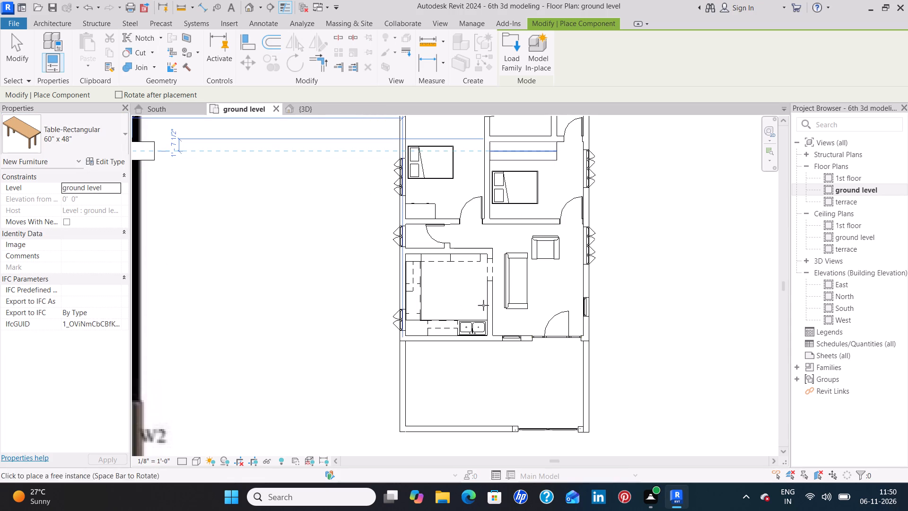
click(96, 134)
scroll(81, 190, up, 1)
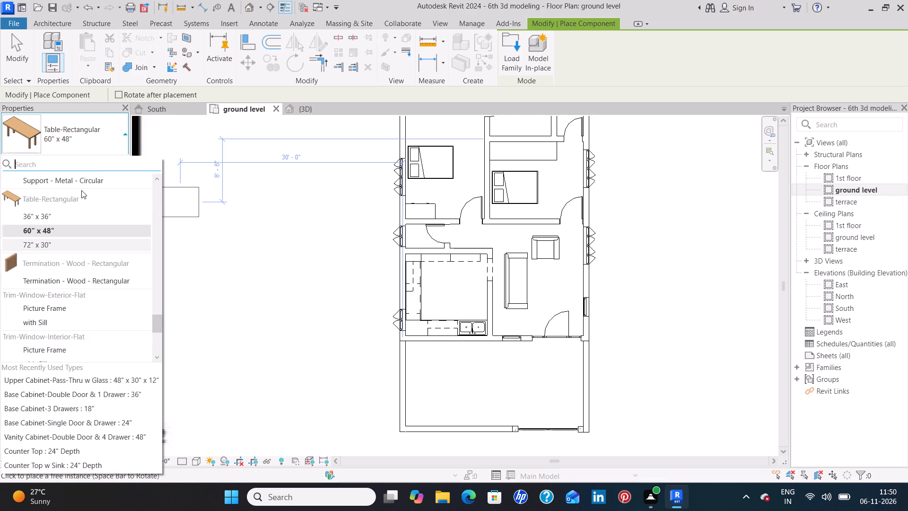
click(66, 216)
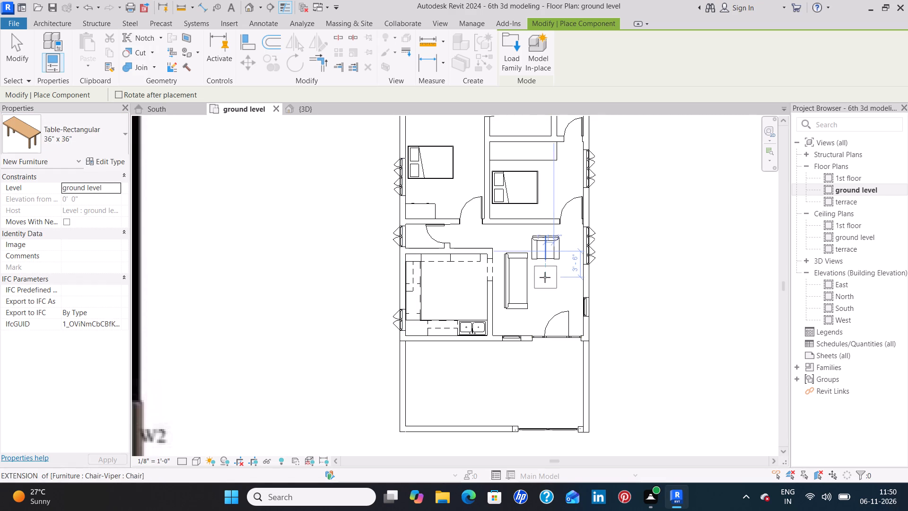
Duplicate the 36" x 36" table type and set the copy's height to 1' 6".
scroll(545, 278, up, 6)
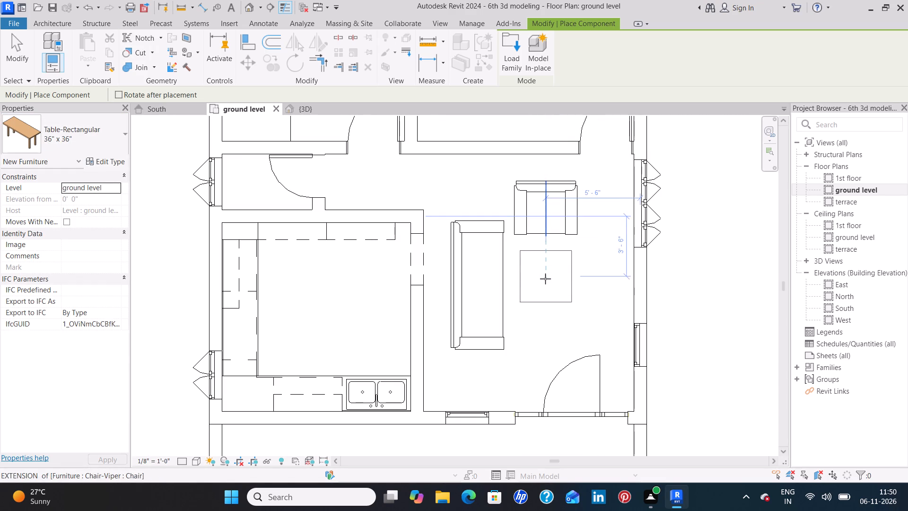
click(108, 162)
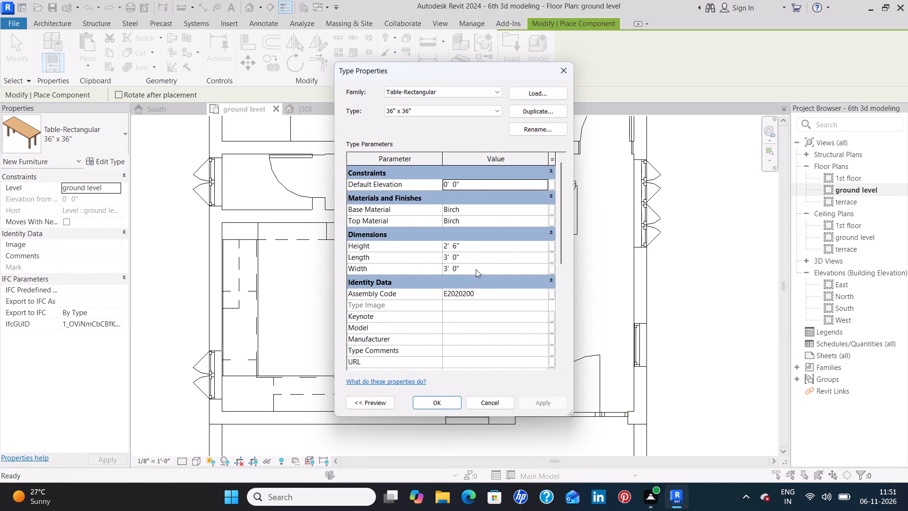
click(557, 113)
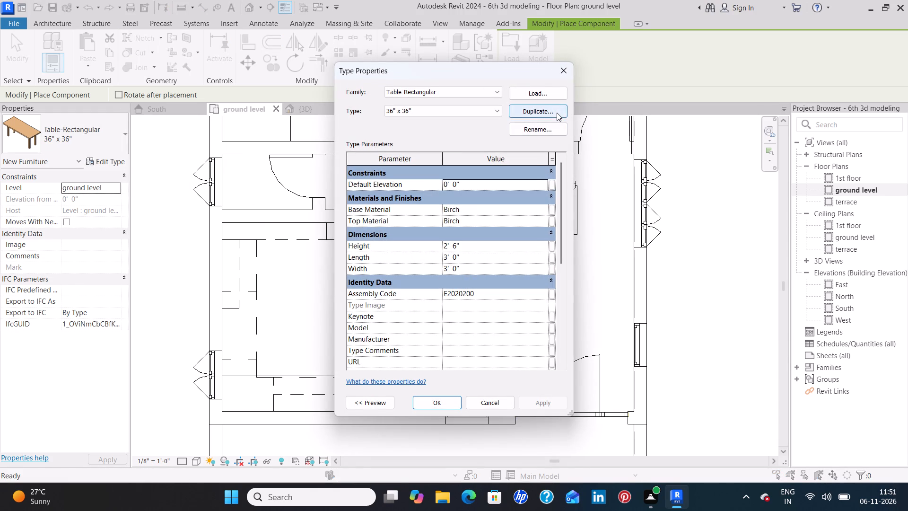
click(463, 270)
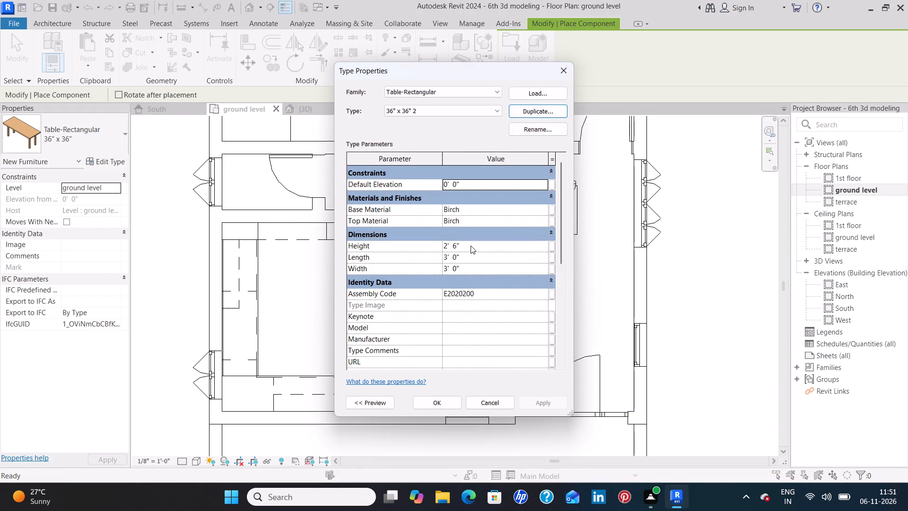
click(471, 246)
key(BackSpace)
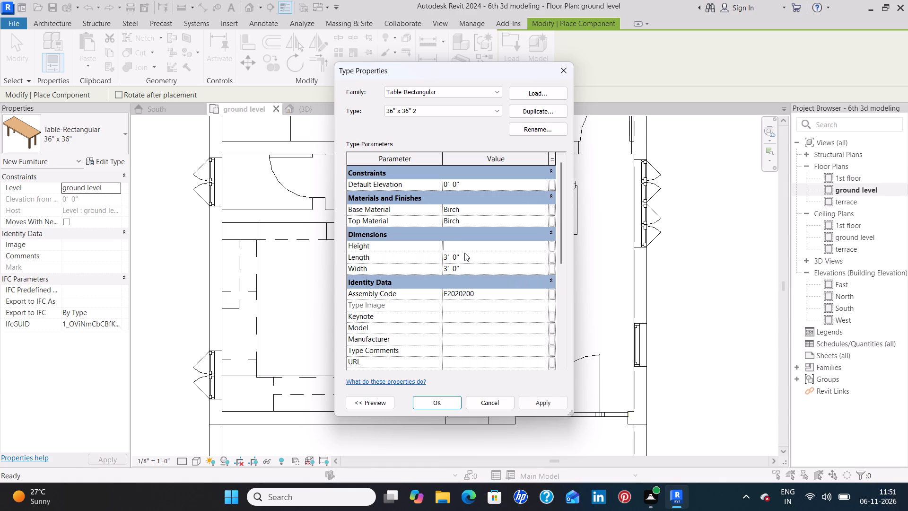
text(1')
text(6'')
key(Return)
click(550, 405)
click(454, 405)
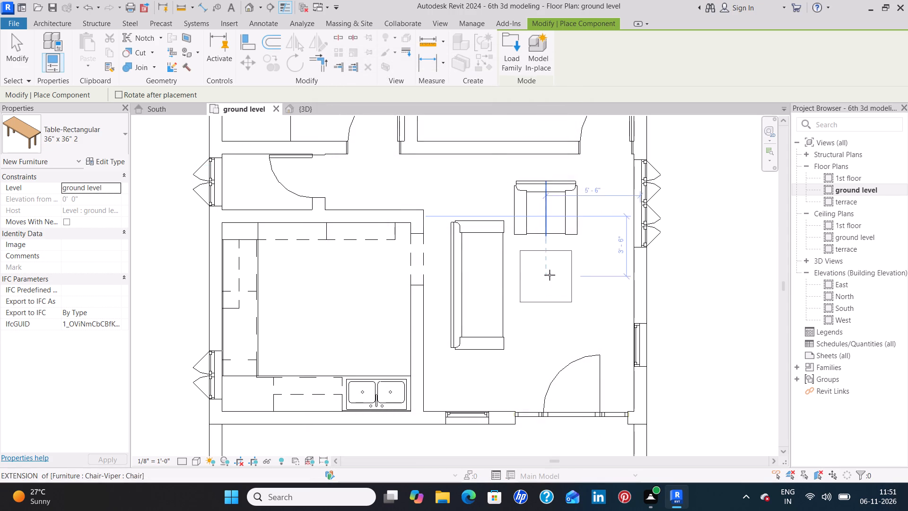
Place the low square table in the living area beside the sofa, centred south of the armchair, about 5' 6" from the east wall.
click(549, 278)
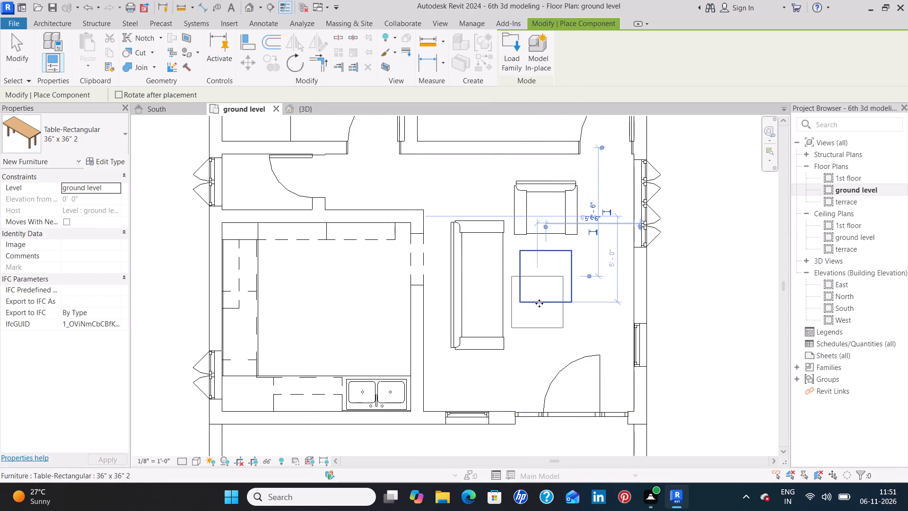
key(Escape)
key(Escape)
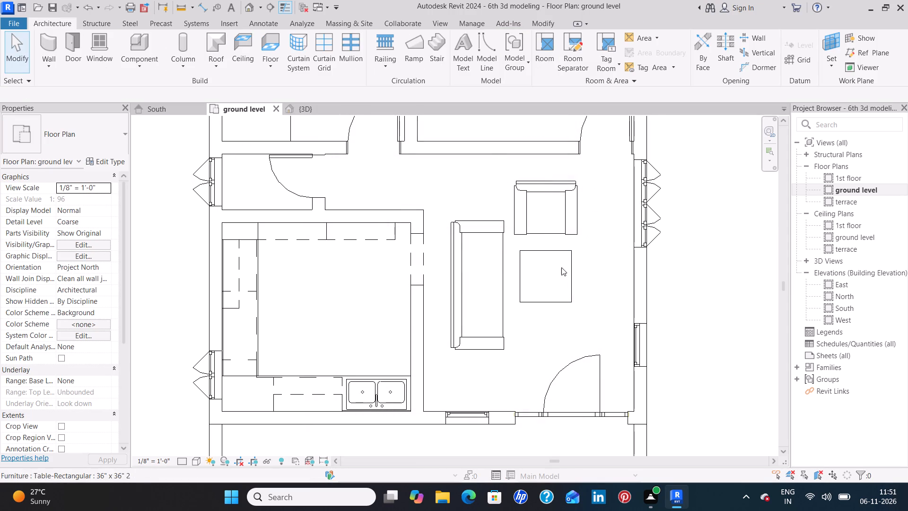
scroll(559, 267, down, 2)
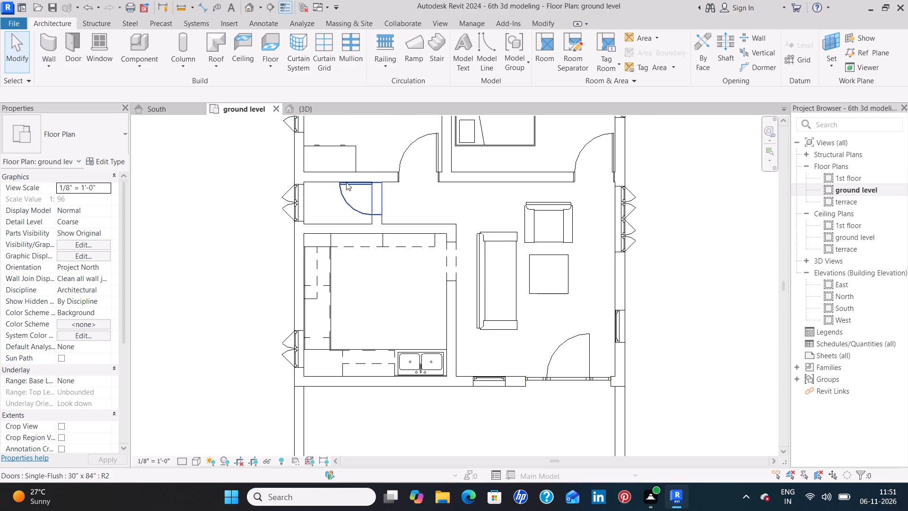
Examine the furnished house in the 3D view, closing in on the sofa, armchair and low table in the living area.
click(308, 106)
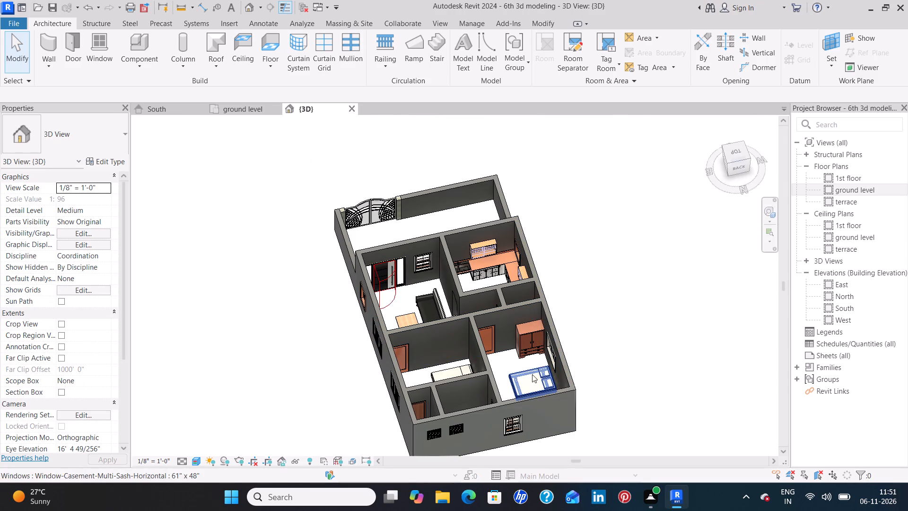
shift+middle_drag(520, 368, 605, 378)
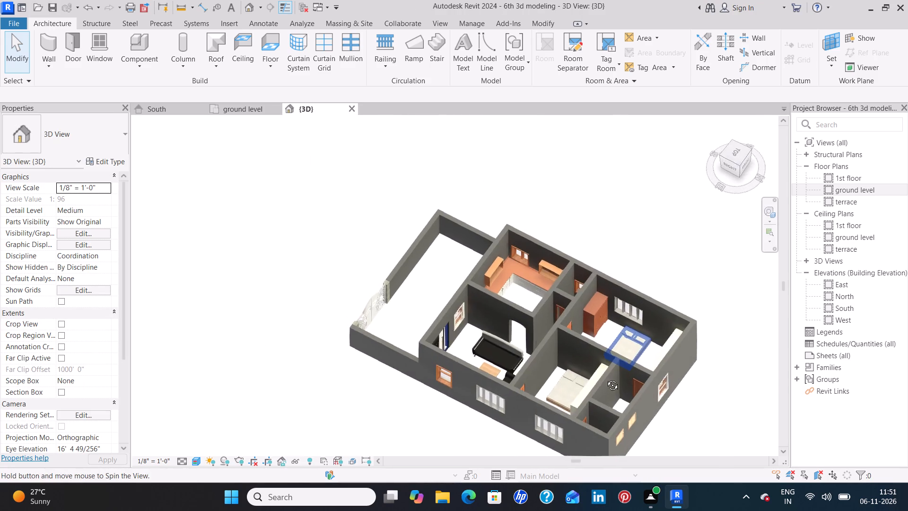
shift+middle_drag(605, 378, 634, 383)
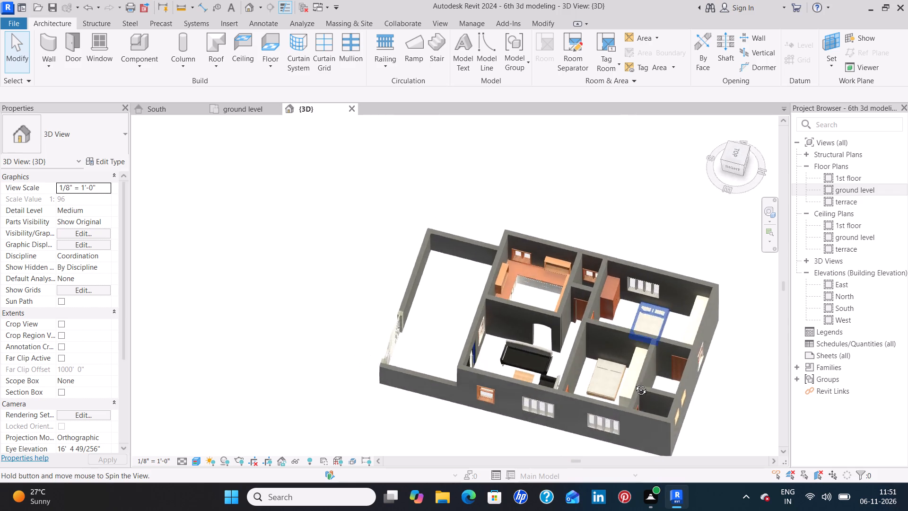
shift+middle_drag(634, 383, 583, 435)
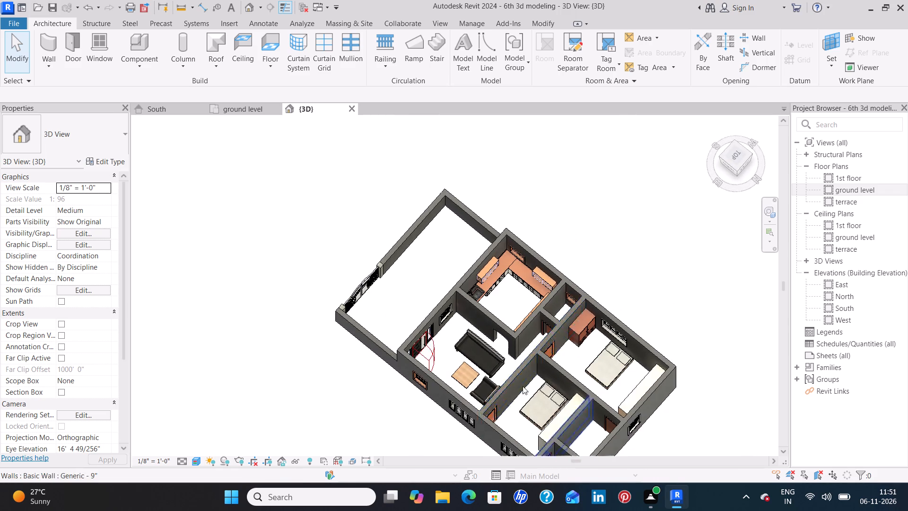
scroll(470, 376, up, 8)
shift+middle_drag(558, 364, 581, 335)
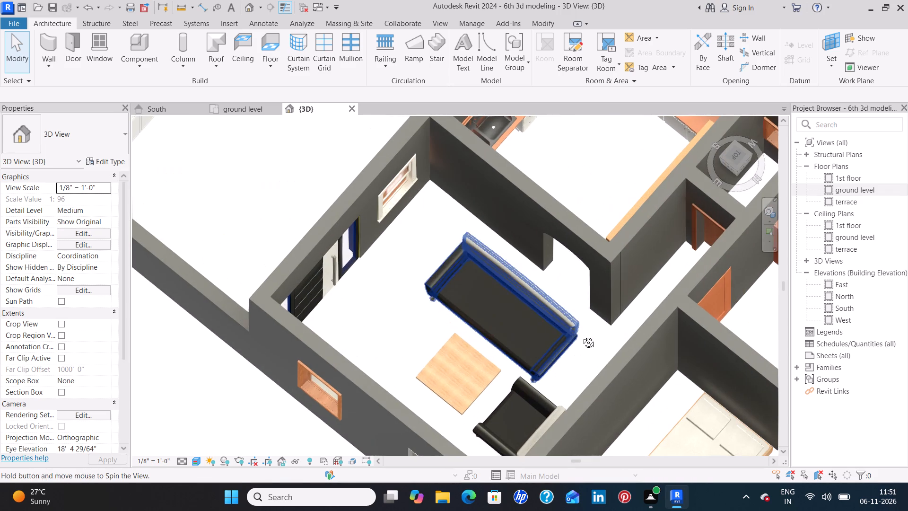
shift+middle_drag(581, 335, 524, 370)
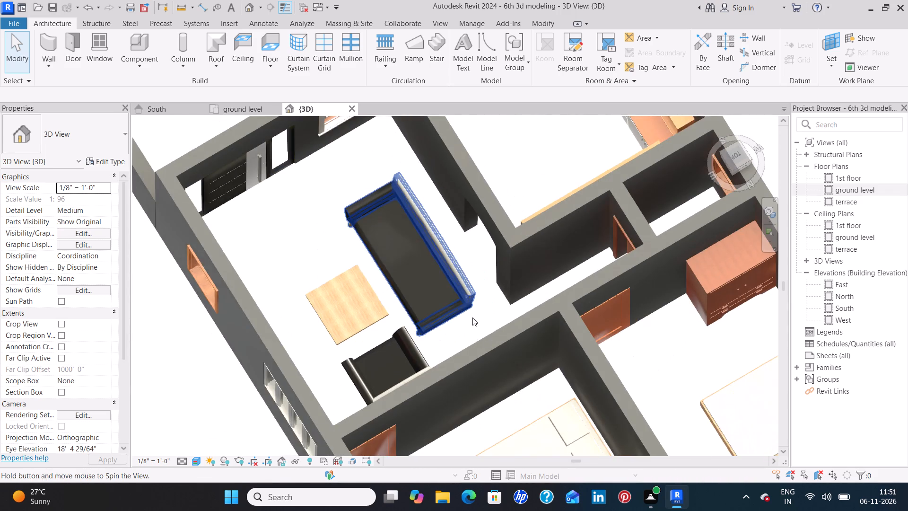
In the ground level plan, delete the 48" x 30" x 12" glass pass-through upper cabinet along the kitchen's north wall.
click(249, 105)
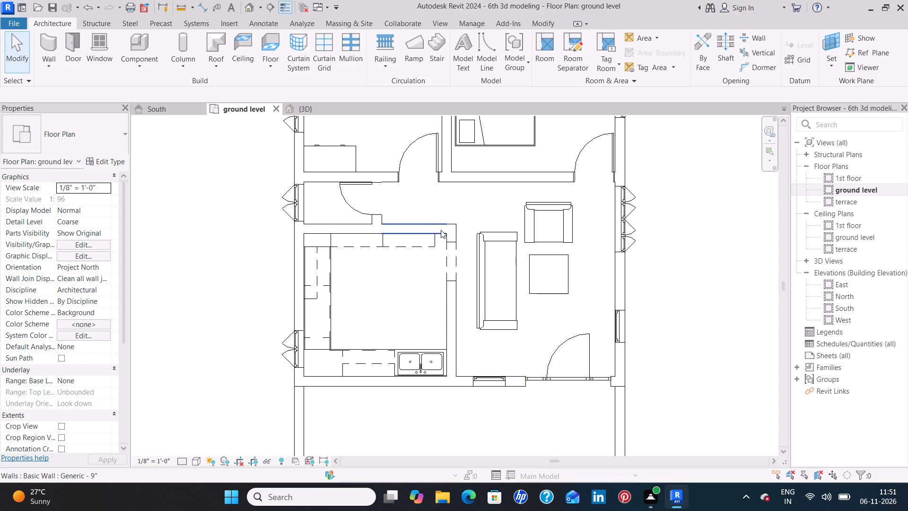
scroll(464, 215, down, 2)
middle_drag(475, 213, 443, 238)
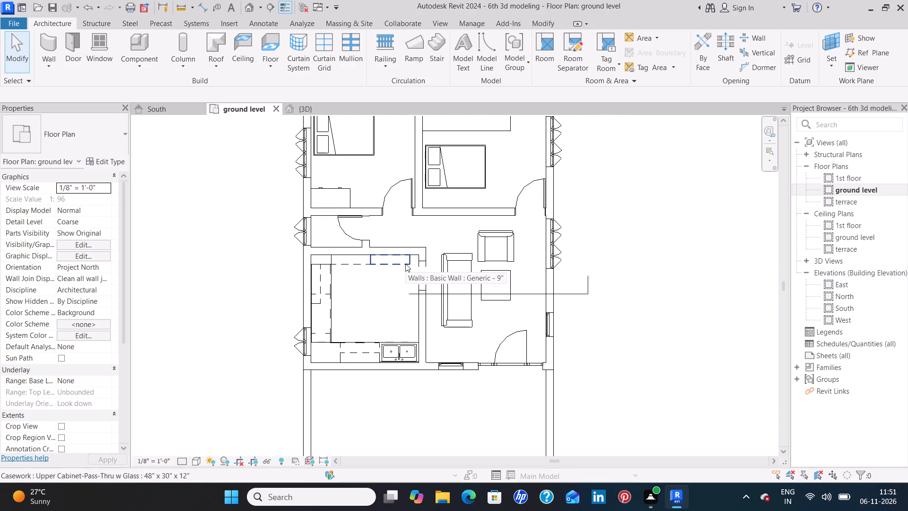
click(405, 264)
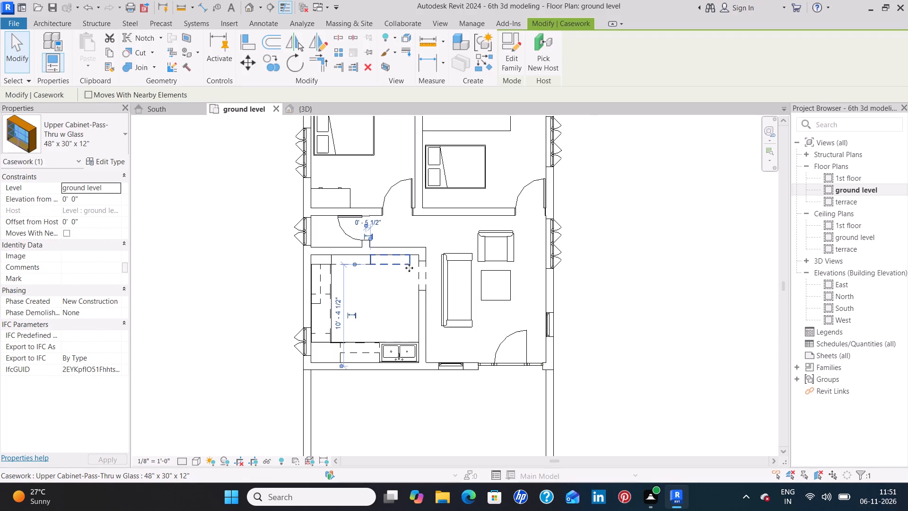
key(Delete)
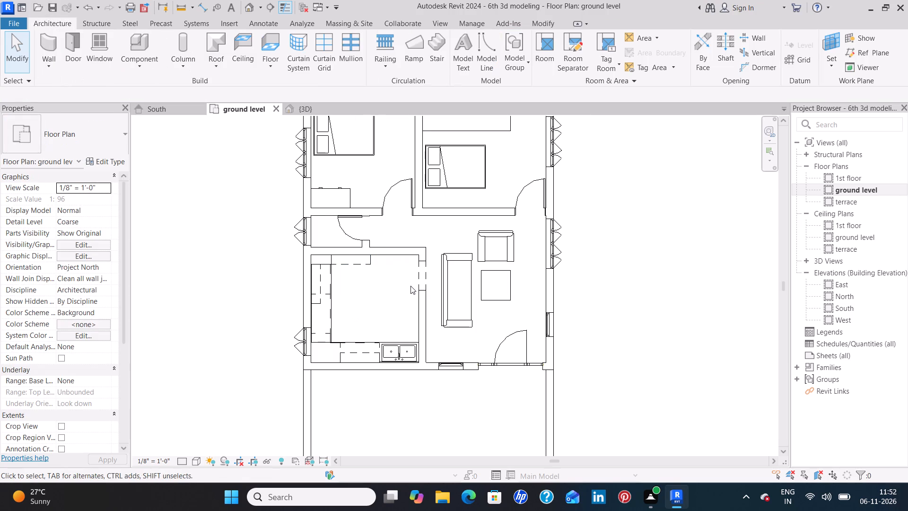
Load the Television-Plasma family from the Furniture library folder for component placement.
click(135, 43)
click(513, 61)
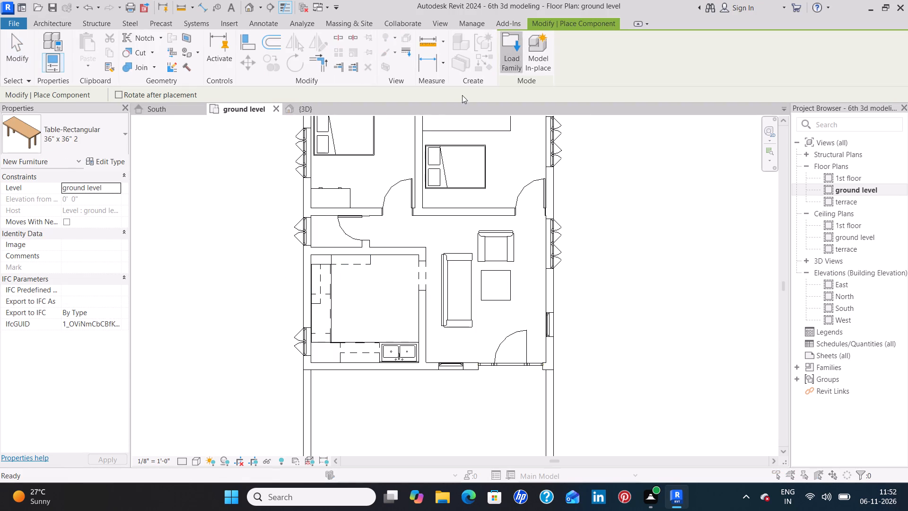
scroll(495, 182, down, 3)
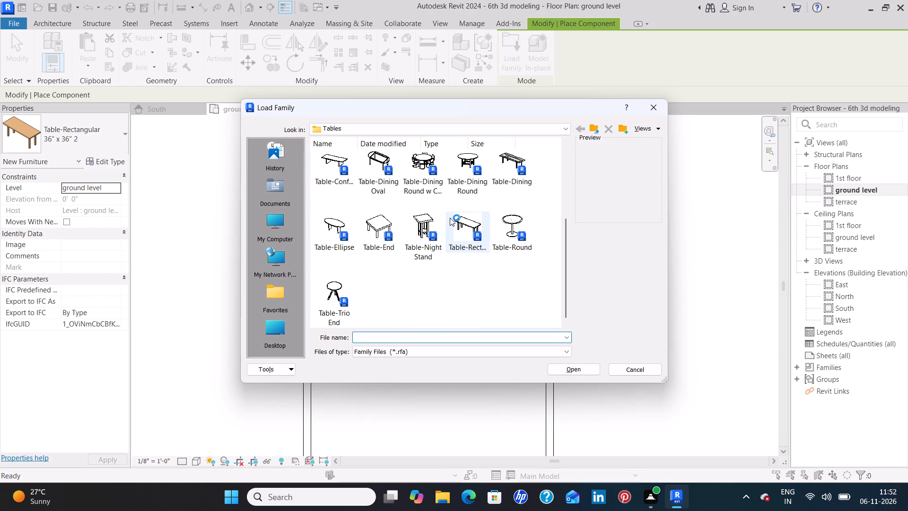
scroll(440, 228, up, 5)
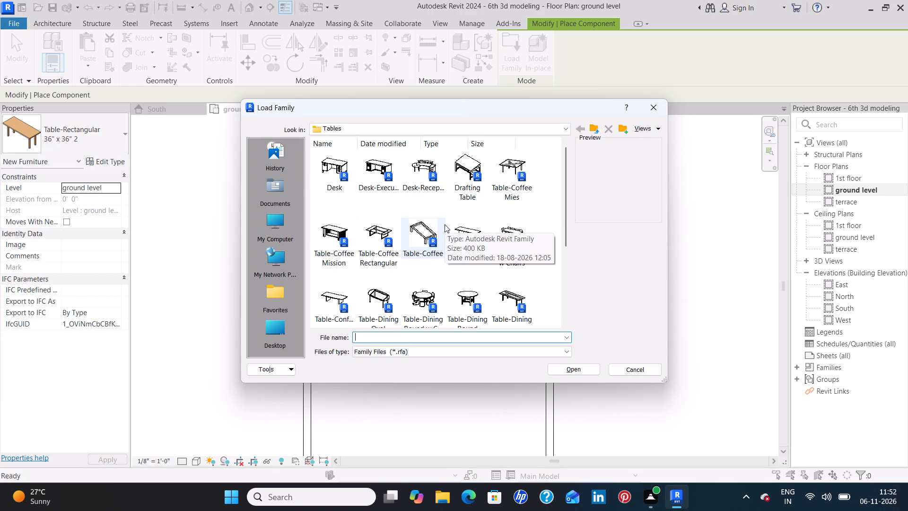
click(596, 128)
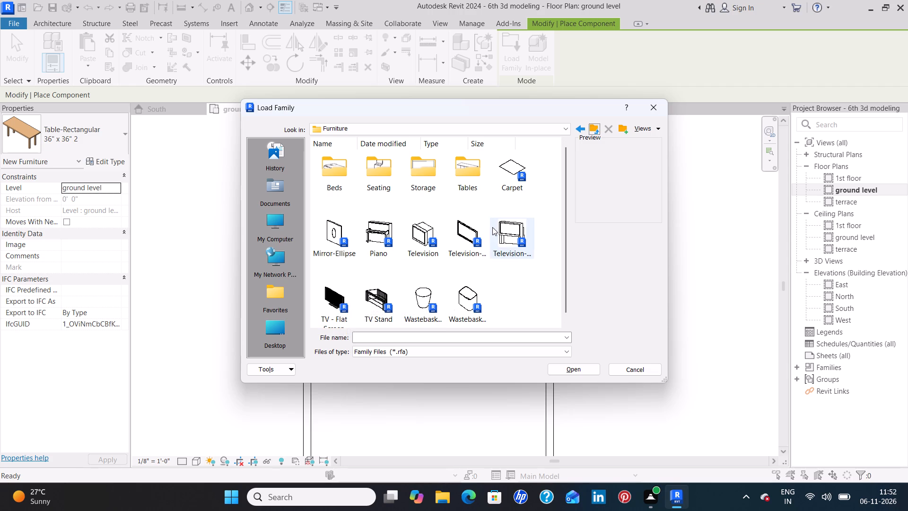
click(470, 230)
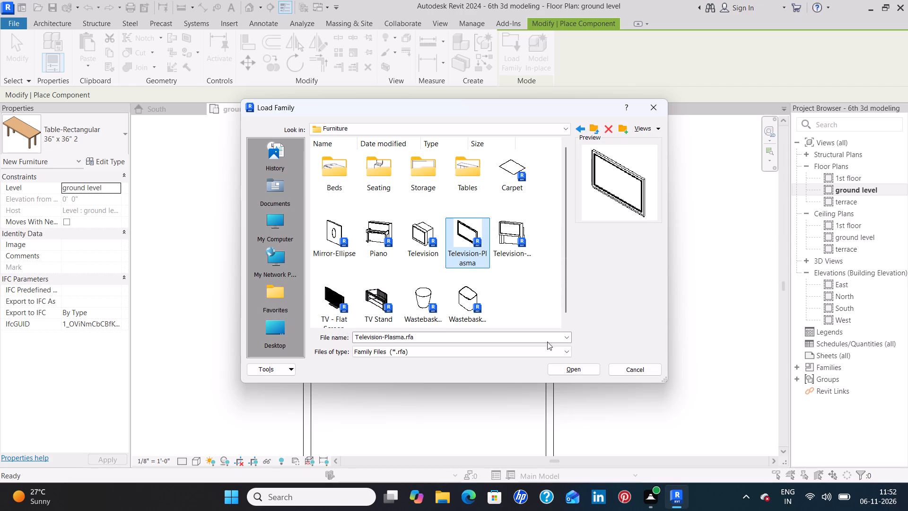
click(559, 368)
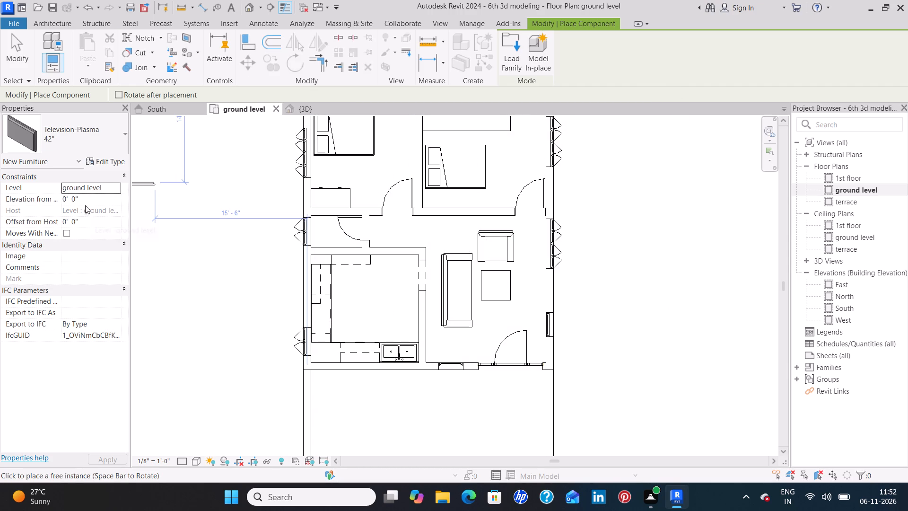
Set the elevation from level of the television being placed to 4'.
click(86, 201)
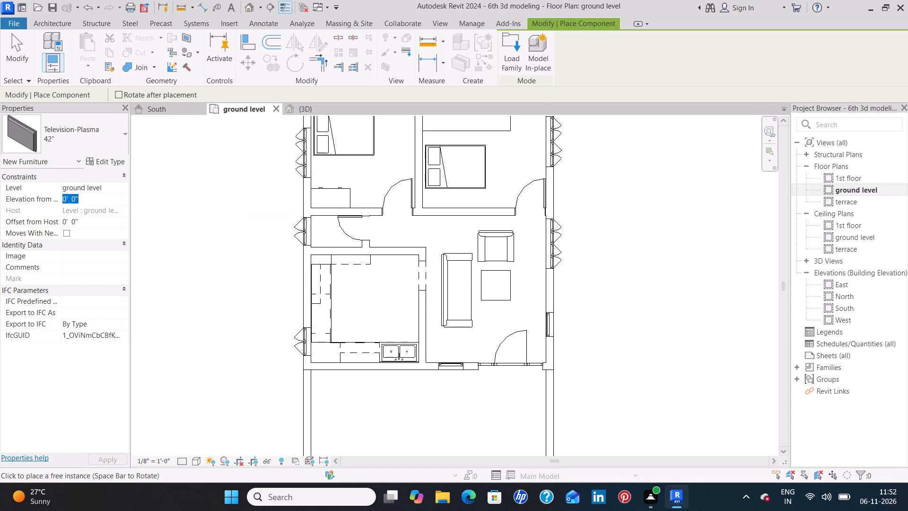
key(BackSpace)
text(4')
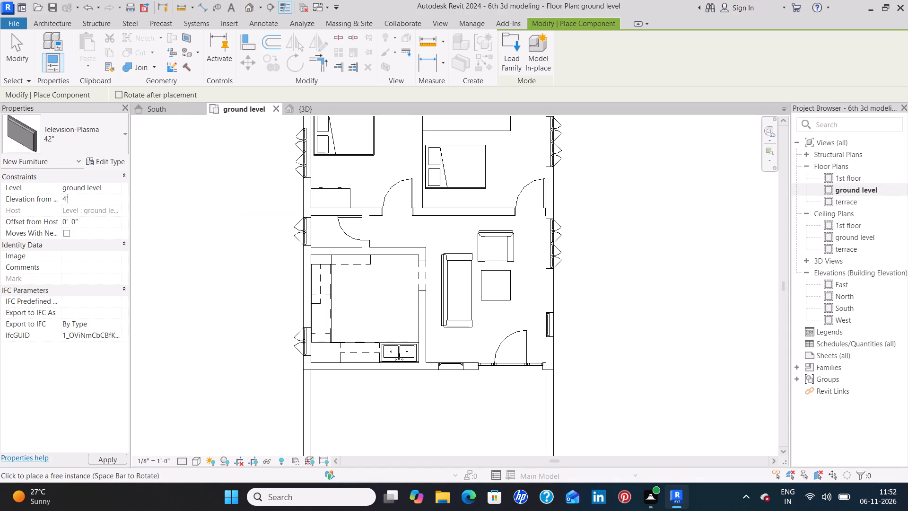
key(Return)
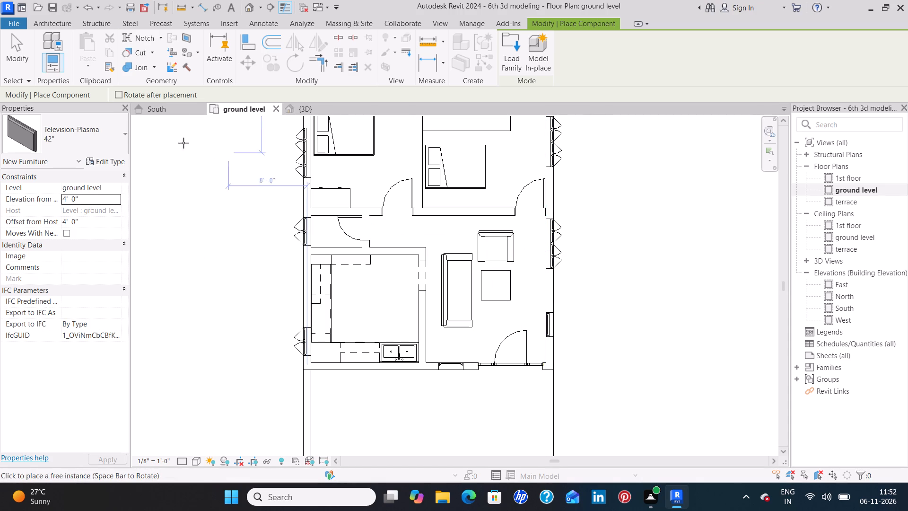
Place the 50" Television-Plasma, turned parallel to the living area's east wall, against that wall and aligned with the sofa's centre.
click(104, 142)
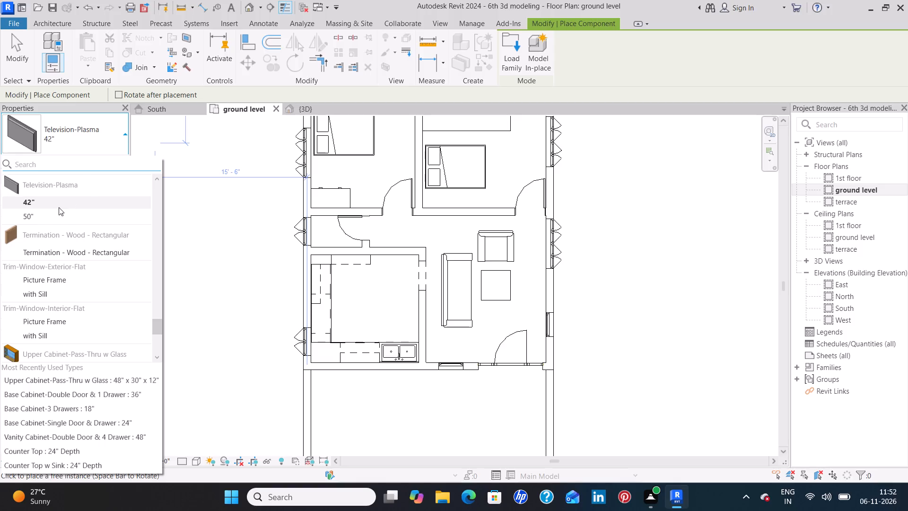
click(46, 219)
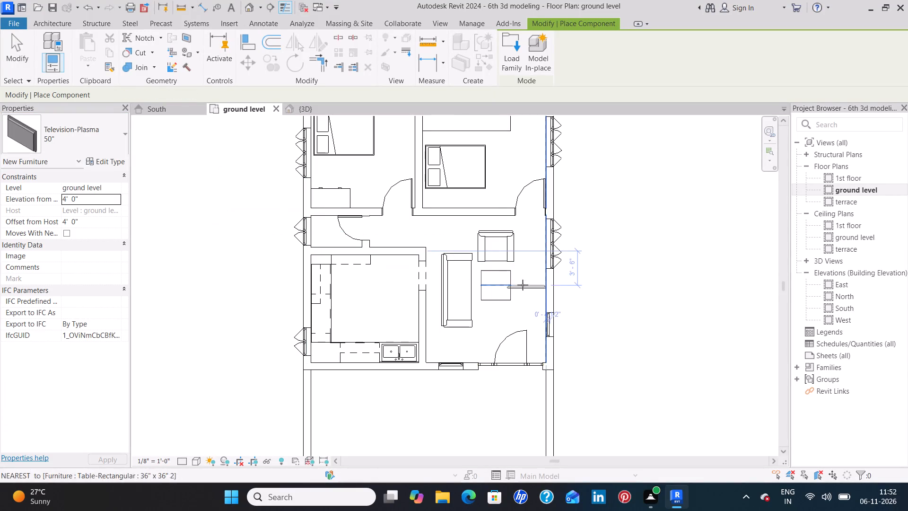
key(space)
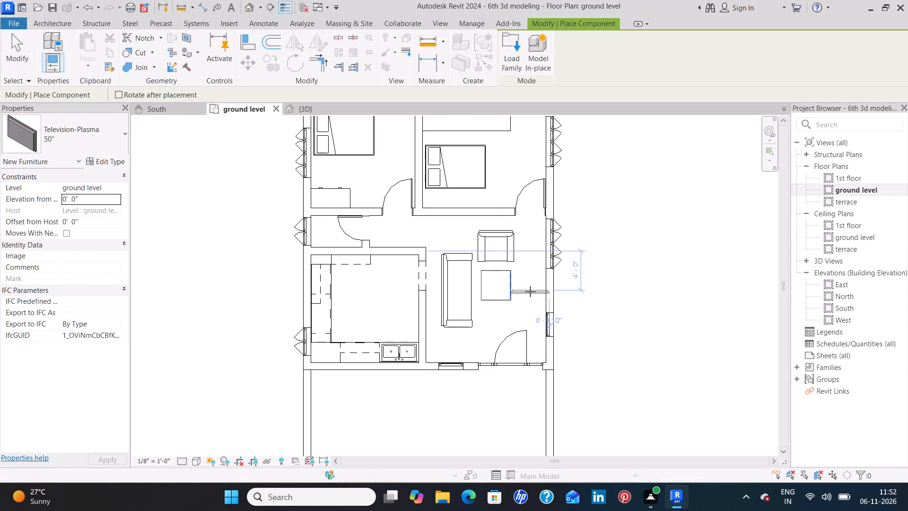
key(space)
key(space)
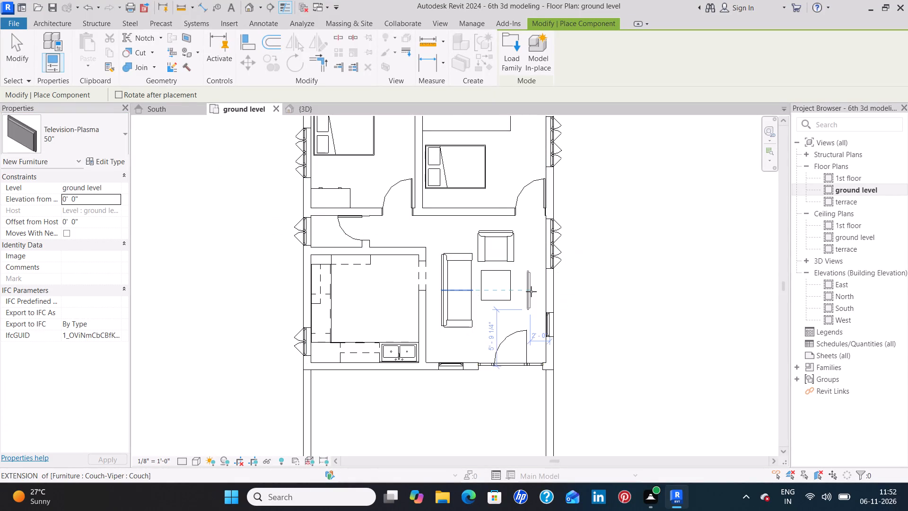
scroll(535, 291, up, 4)
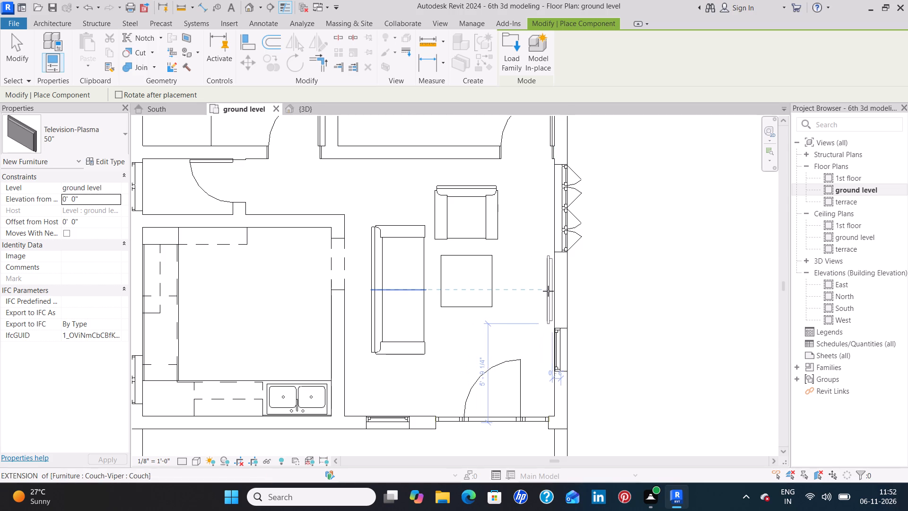
scroll(547, 291, up, 7)
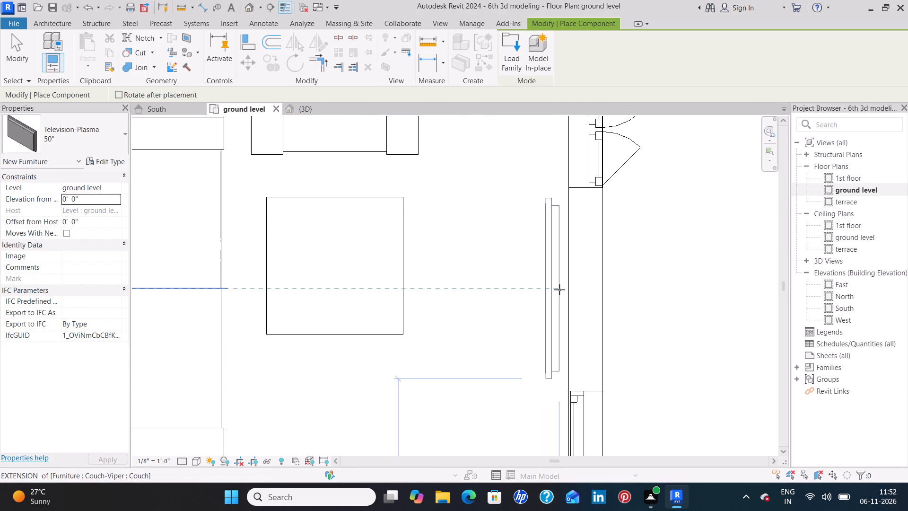
click(565, 290)
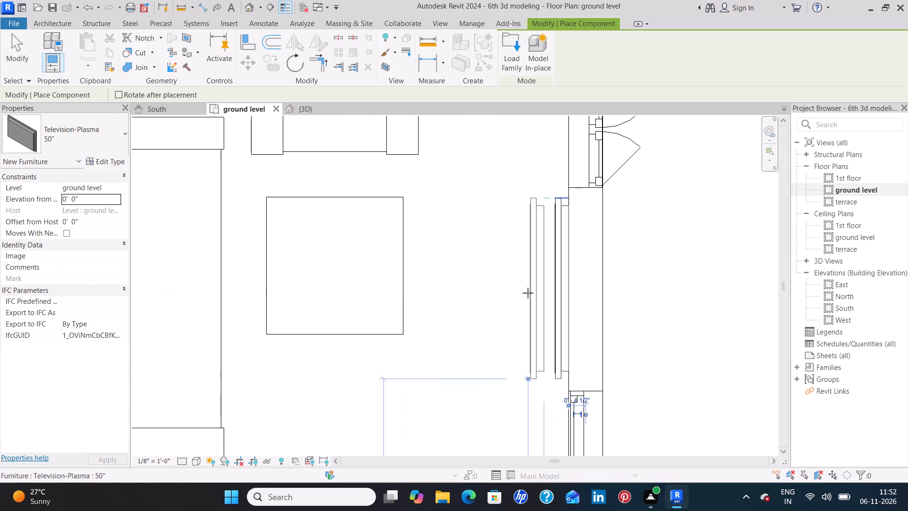
key(Escape)
key(Escape)
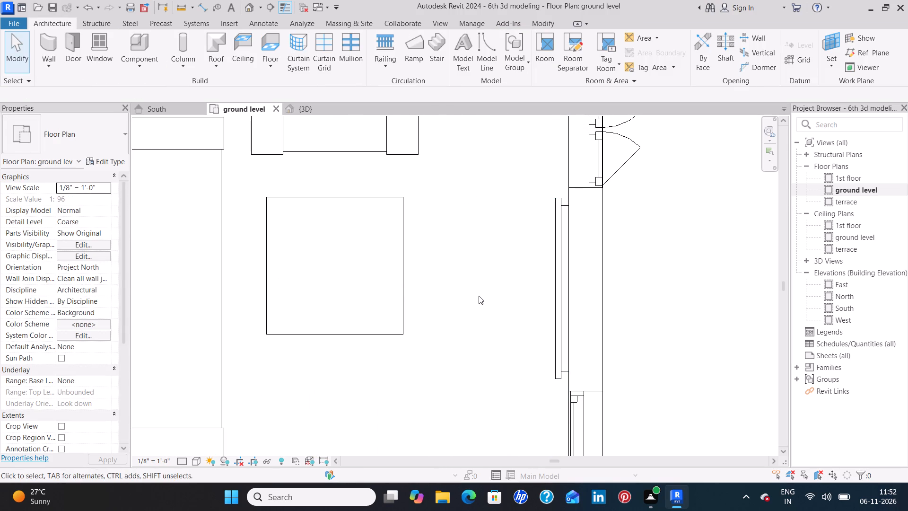
Look over the whole ground level plan, from the living area and front yard to the bedrooms and rear rooms.
scroll(479, 296, down, 9)
middle_drag(477, 298, 493, 252)
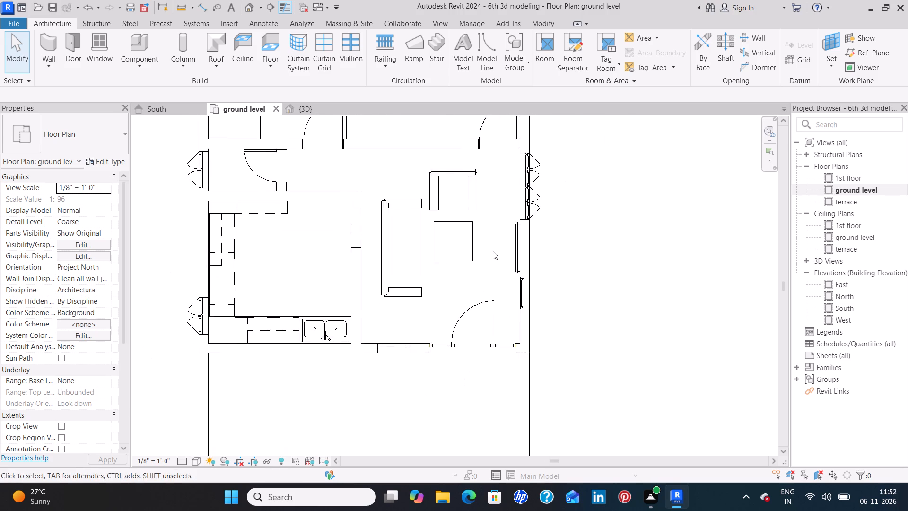
scroll(493, 251, down, 2)
middle_drag(487, 226, 483, 262)
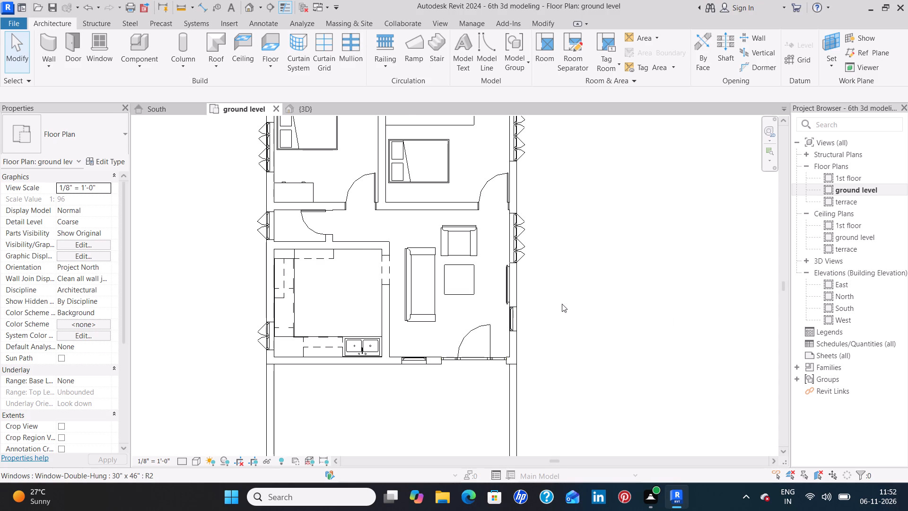
scroll(562, 304, down, 2)
middle_drag(574, 297, 617, 261)
scroll(617, 261, down, 1)
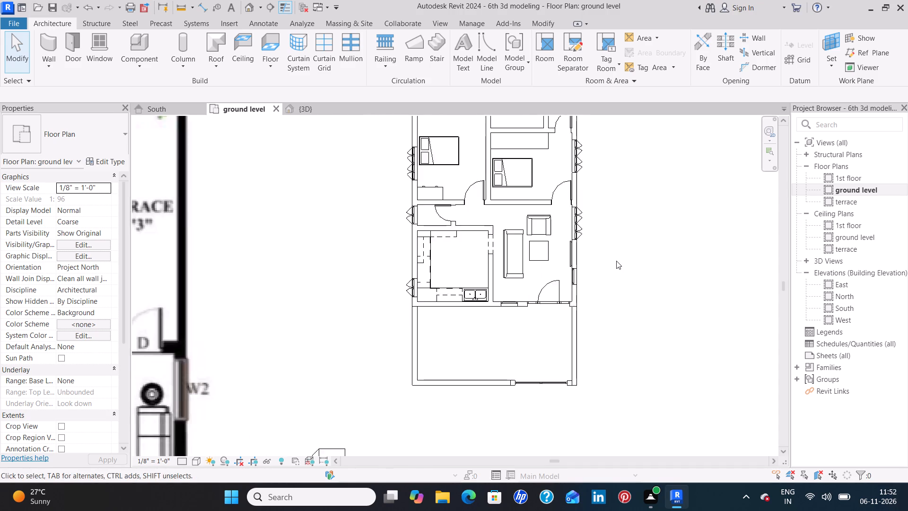
scroll(616, 261, down, 1)
middle_drag(611, 262, 565, 335)
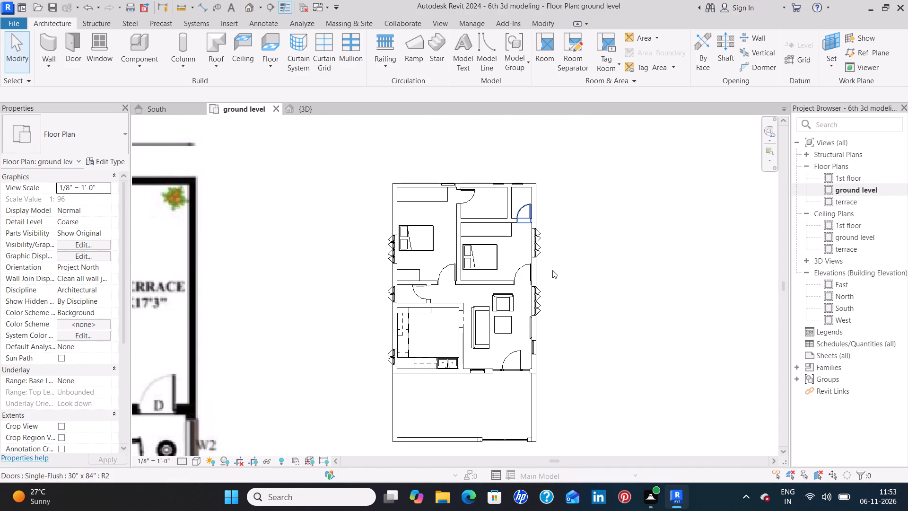
Browse the family library's Mechanical folders and the Architectural fixtures under Plumbing for a component to load.
click(133, 42)
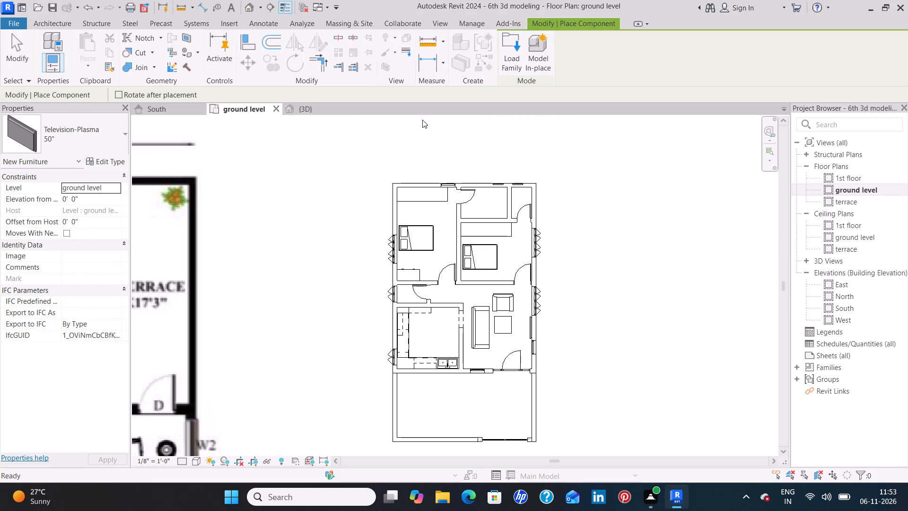
click(510, 63)
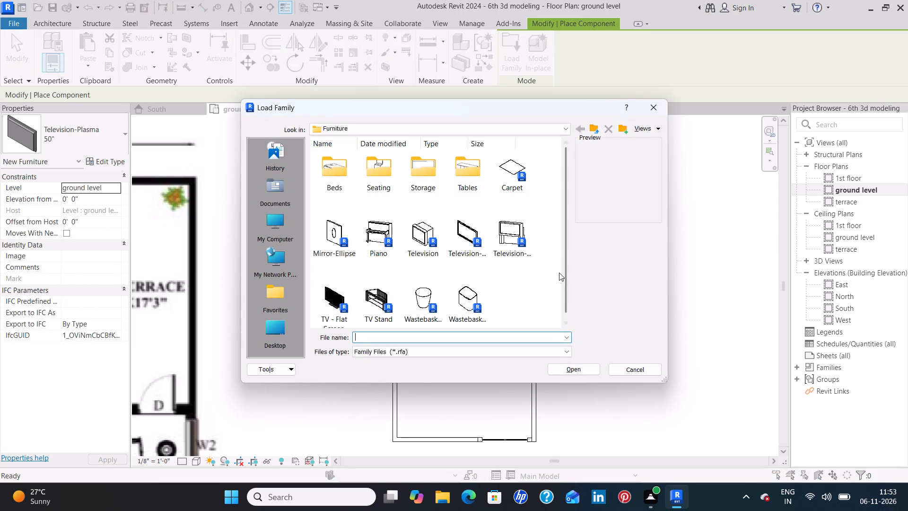
click(595, 128)
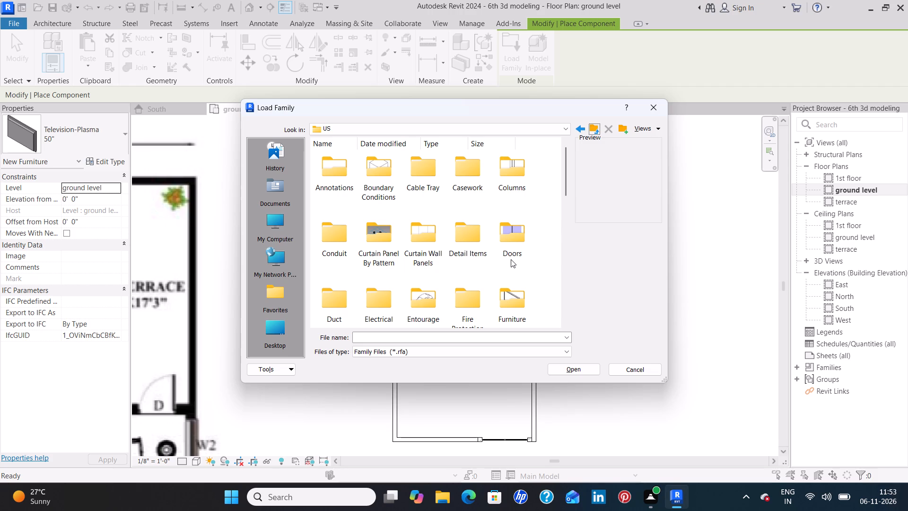
scroll(511, 259, down, 1)
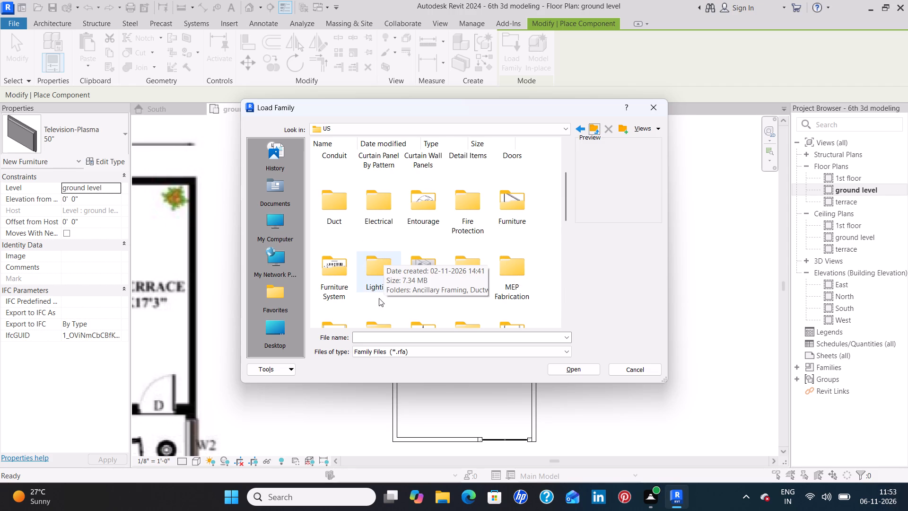
double_click(471, 261)
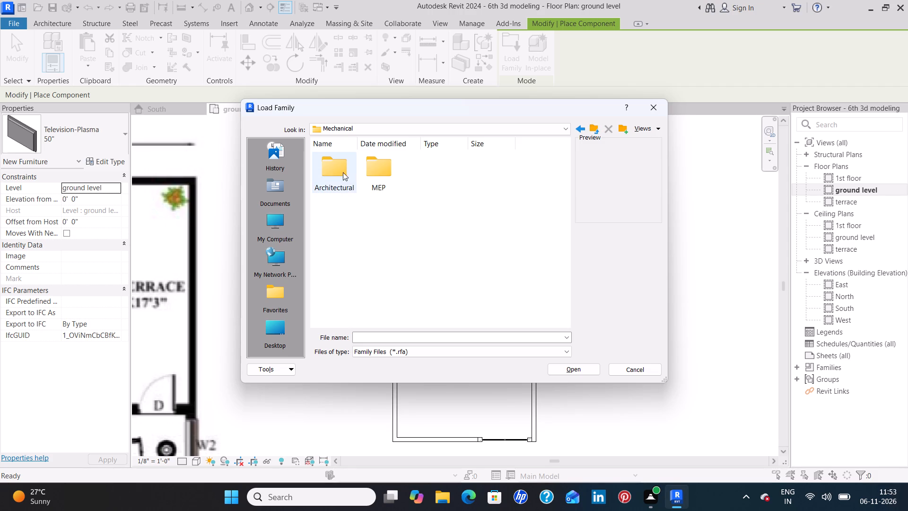
double_click(340, 170)
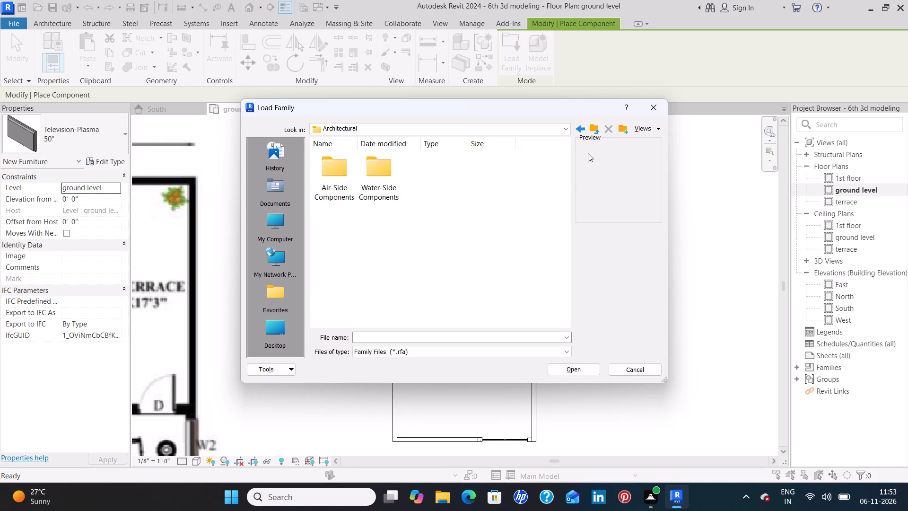
click(600, 126)
double_click(379, 171)
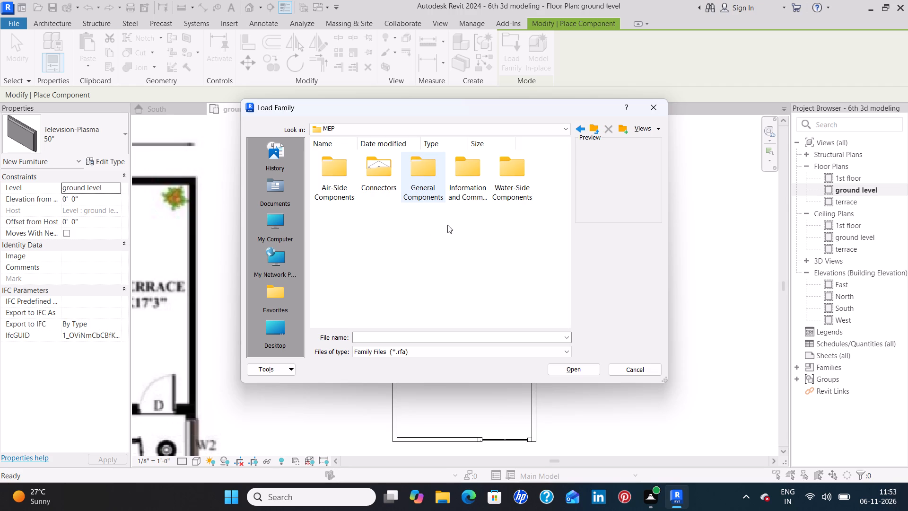
click(598, 130)
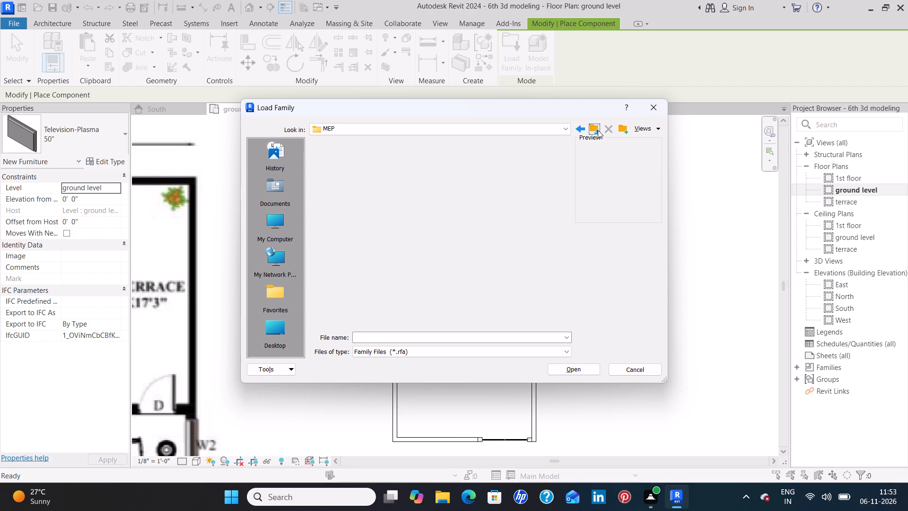
click(598, 130)
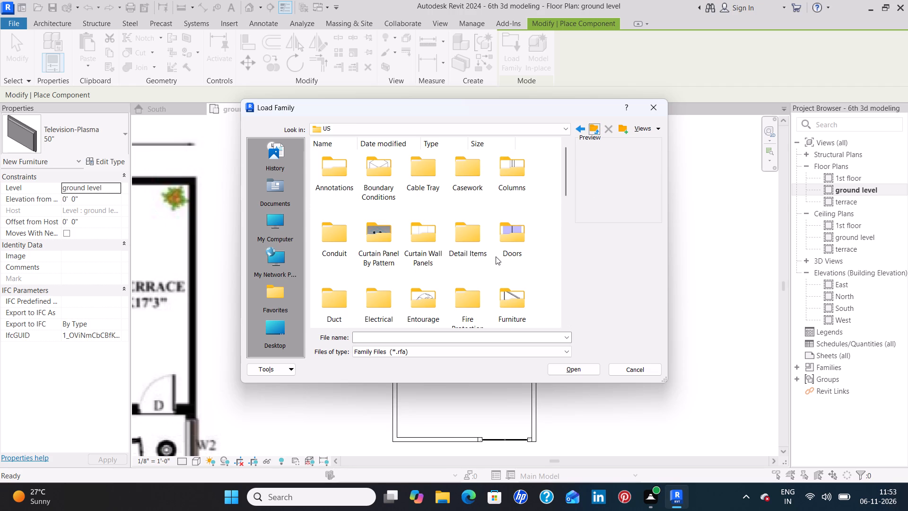
scroll(496, 259, down, 2)
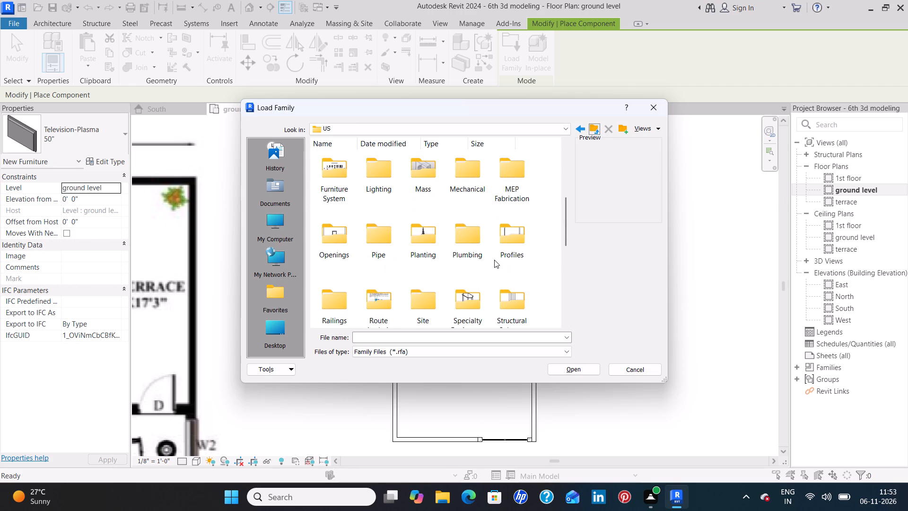
double_click(462, 239)
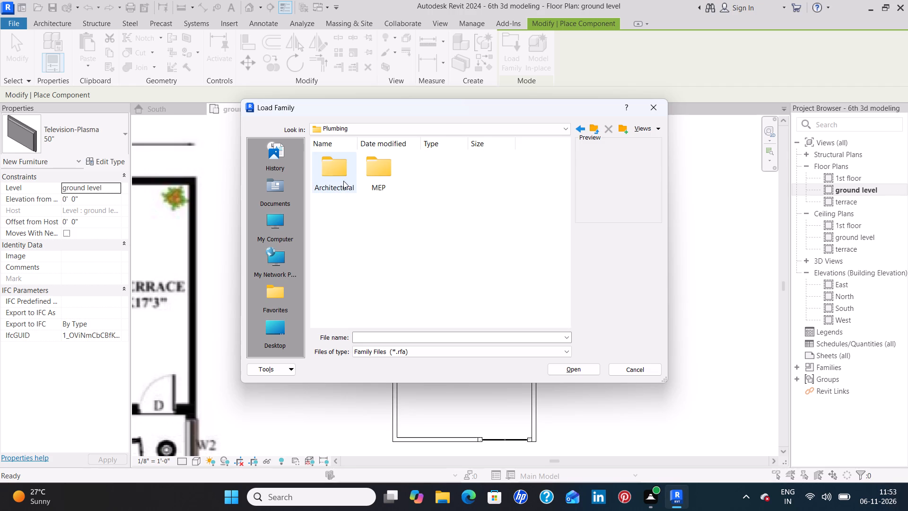
double_click(342, 179)
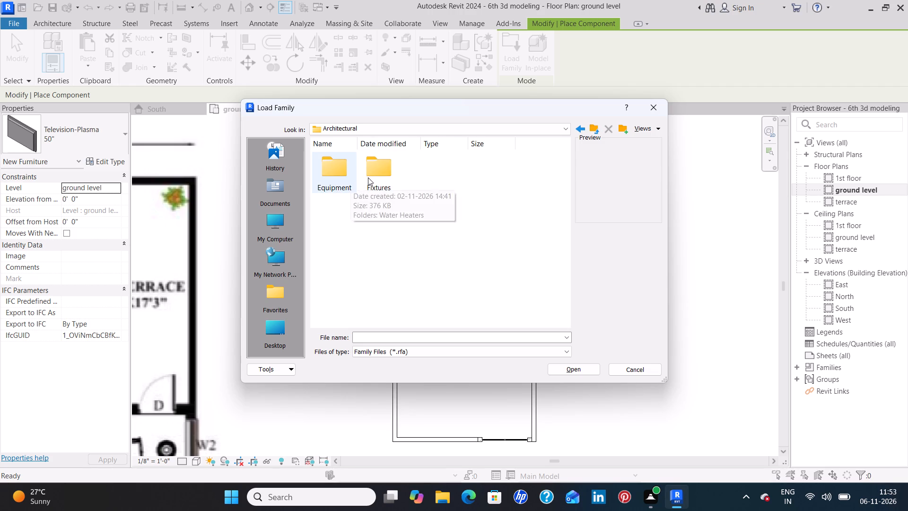
double_click(369, 176)
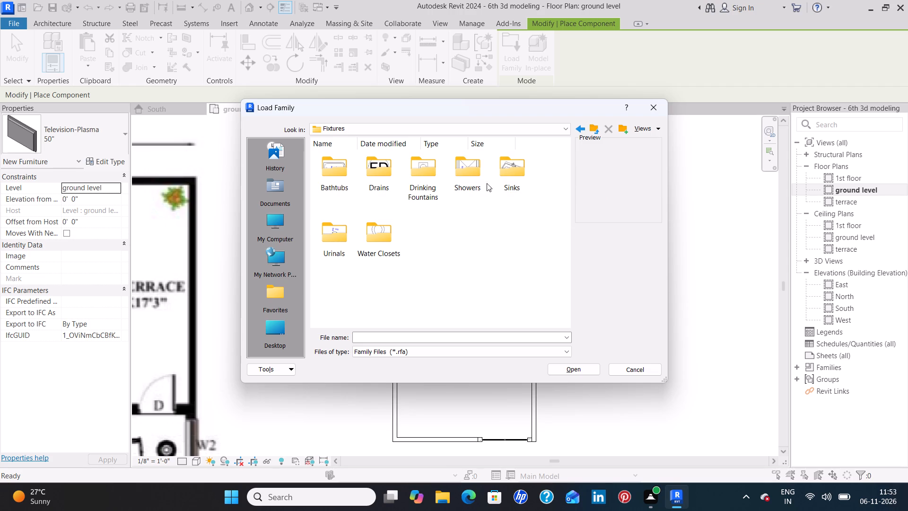
click(652, 104)
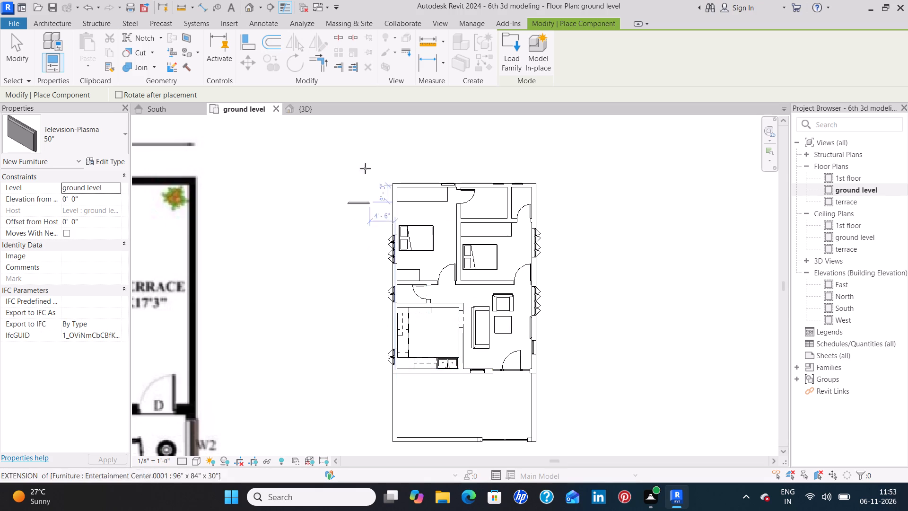
Examine the kitchen's double sink, counter and cabinets closely in the 3D view.
click(302, 109)
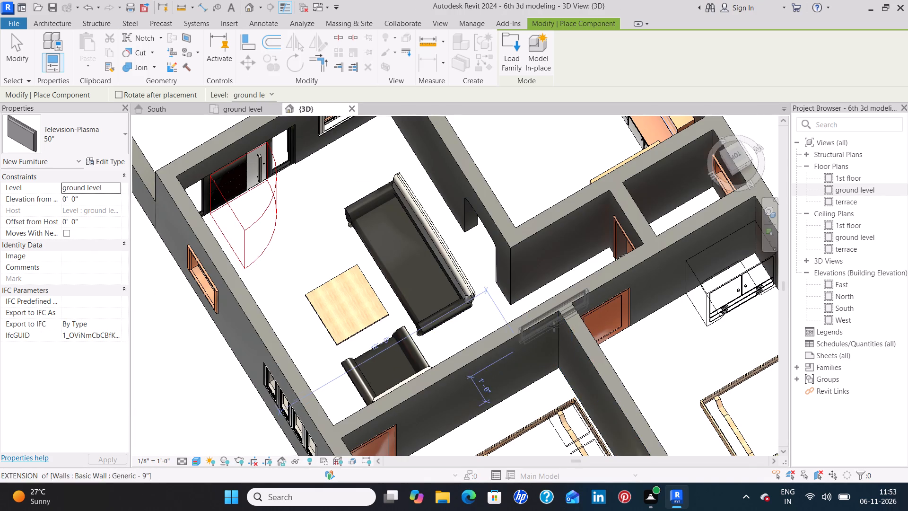
key(Escape)
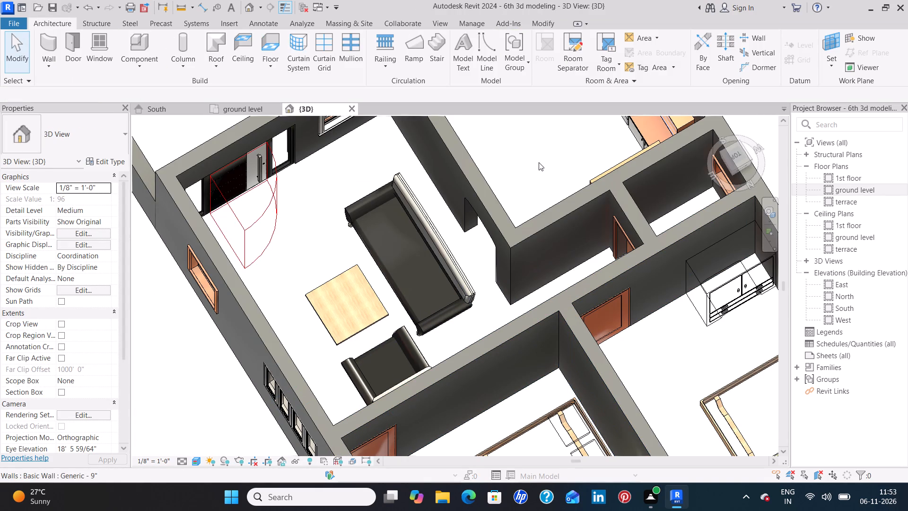
scroll(538, 164, up, 1)
scroll(537, 165, down, 1)
middle_drag(535, 166, 523, 336)
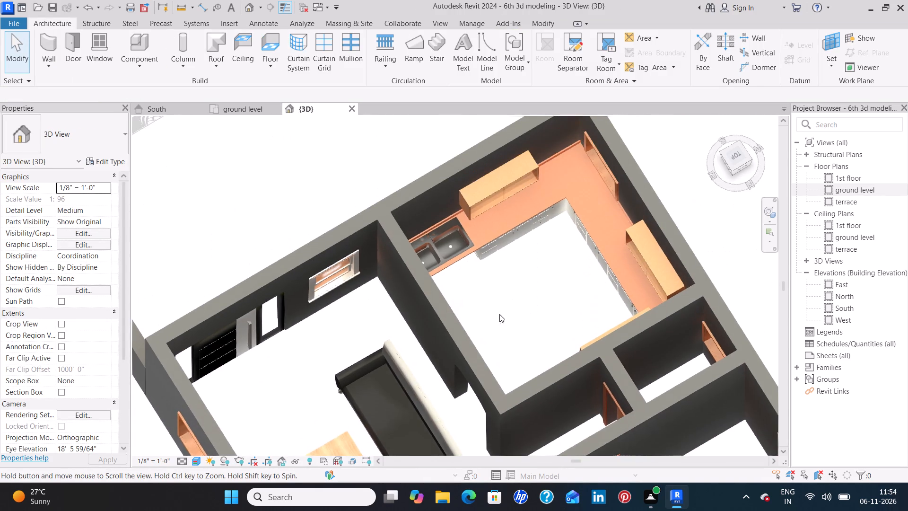
scroll(461, 286, up, 7)
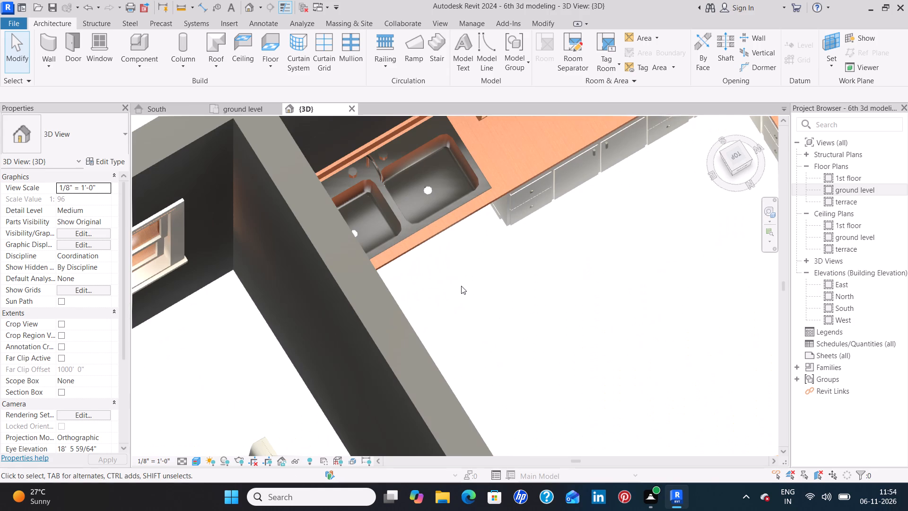
scroll(461, 286, down, 6)
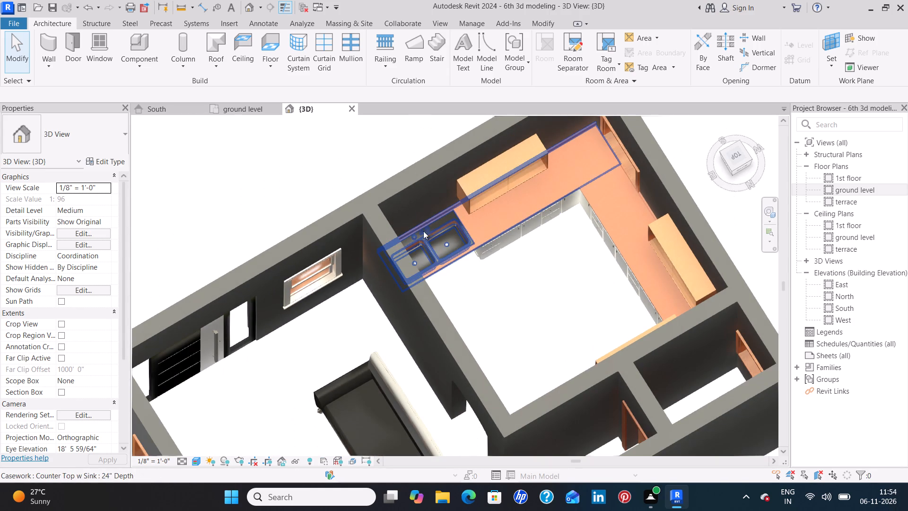
Browse the MEP plumbing families for the ground level plan, checking urinals, sinks, lavatories, emergency fixtures, drains, bathtubs, appliances and the Equipment folder.
click(247, 106)
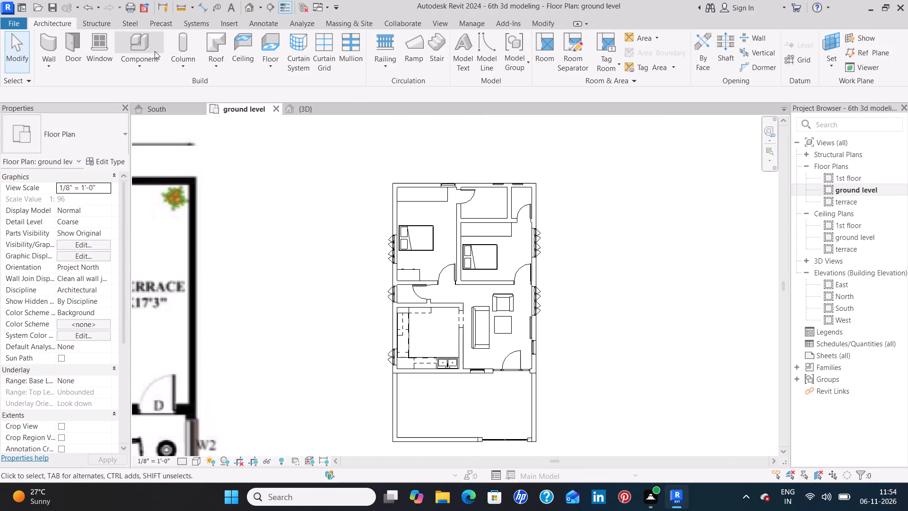
click(146, 51)
click(516, 65)
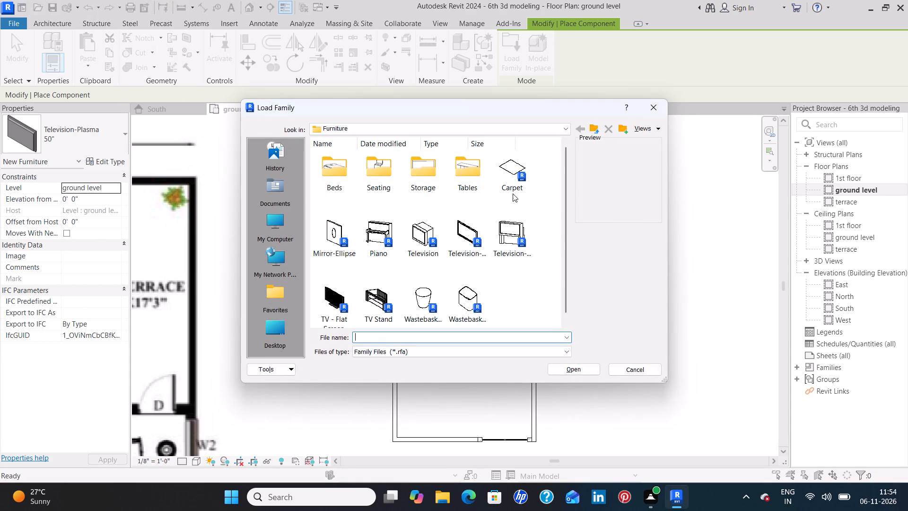
click(598, 125)
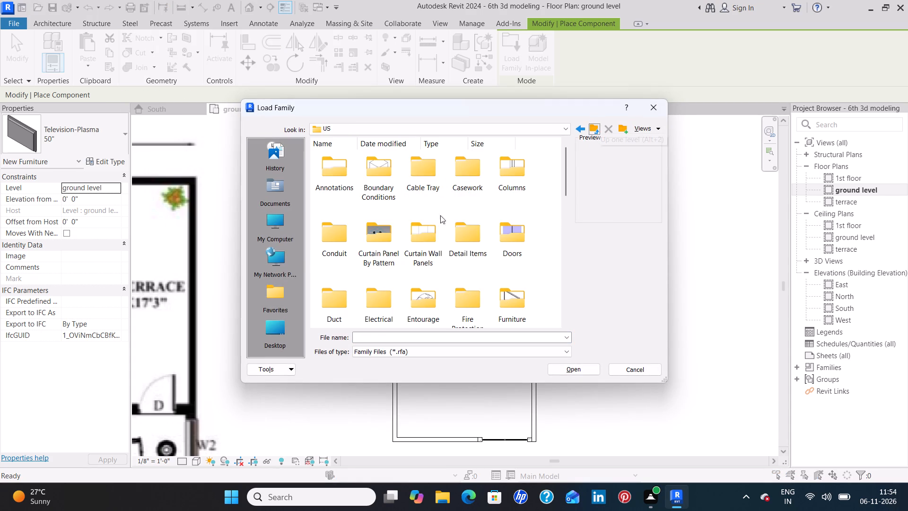
scroll(458, 247, down, 2)
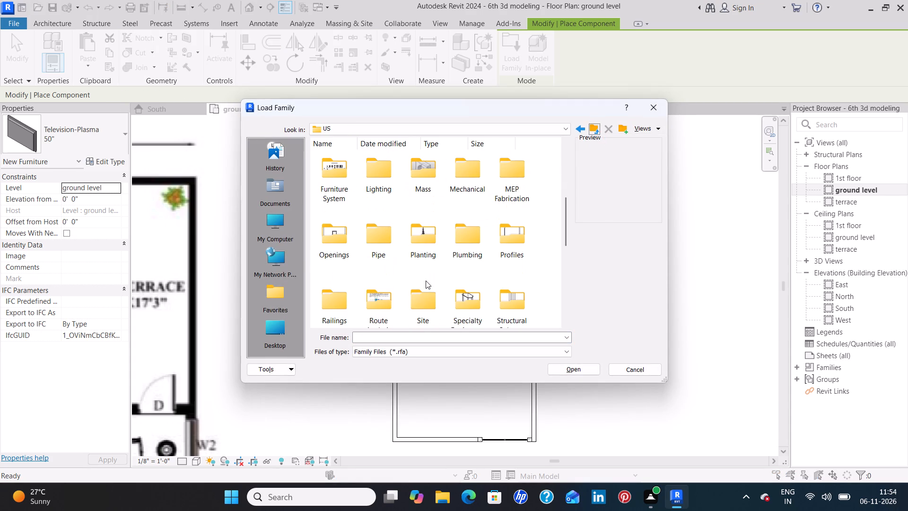
double_click(466, 247)
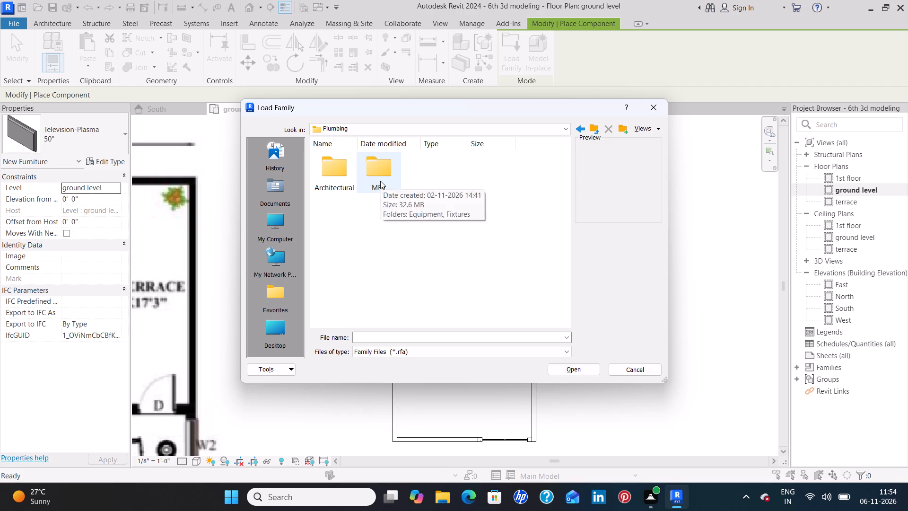
double_click(380, 181)
double_click(383, 176)
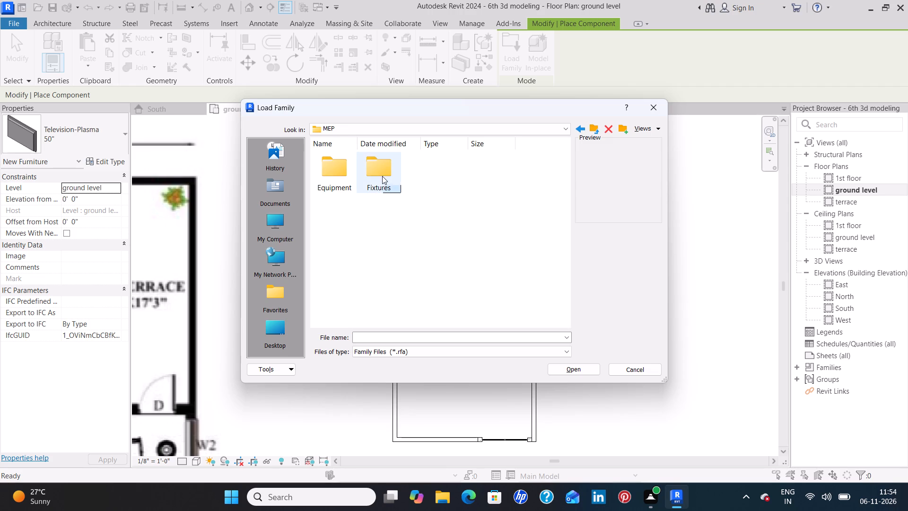
double_click(372, 166)
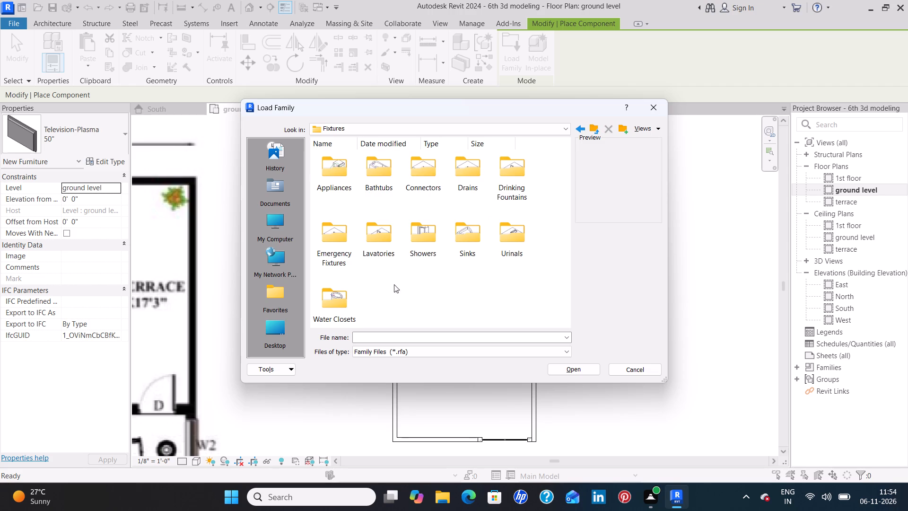
double_click(523, 235)
click(597, 130)
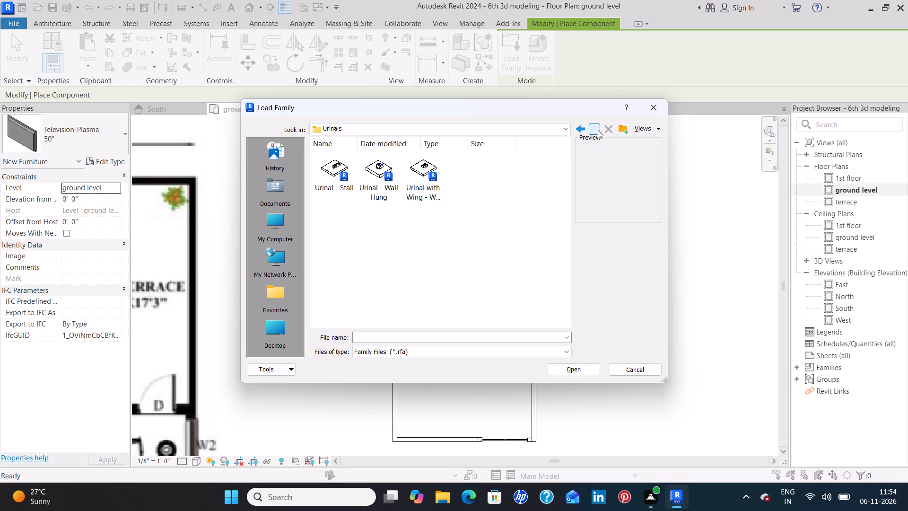
double_click(458, 235)
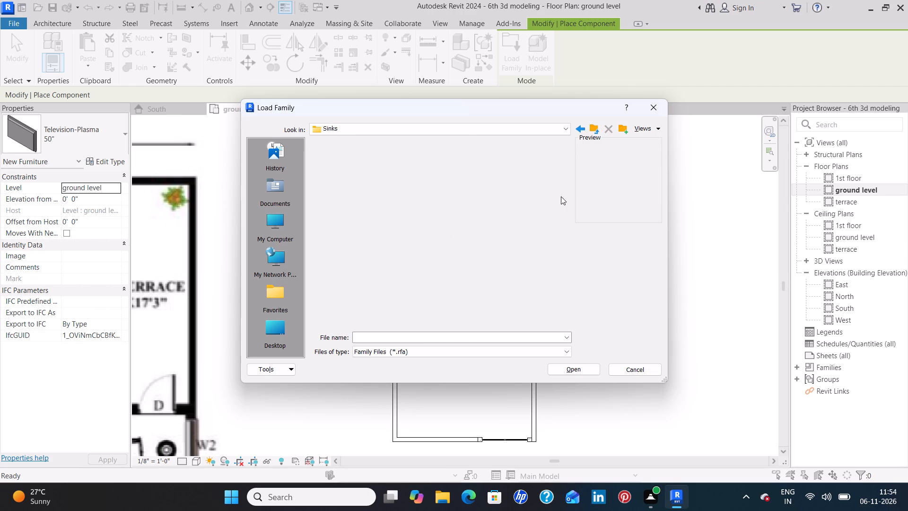
click(596, 131)
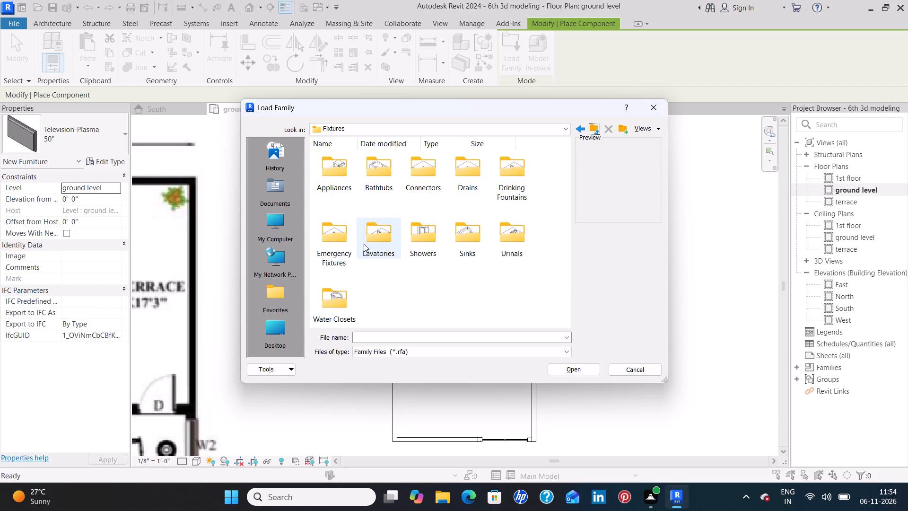
double_click(373, 241)
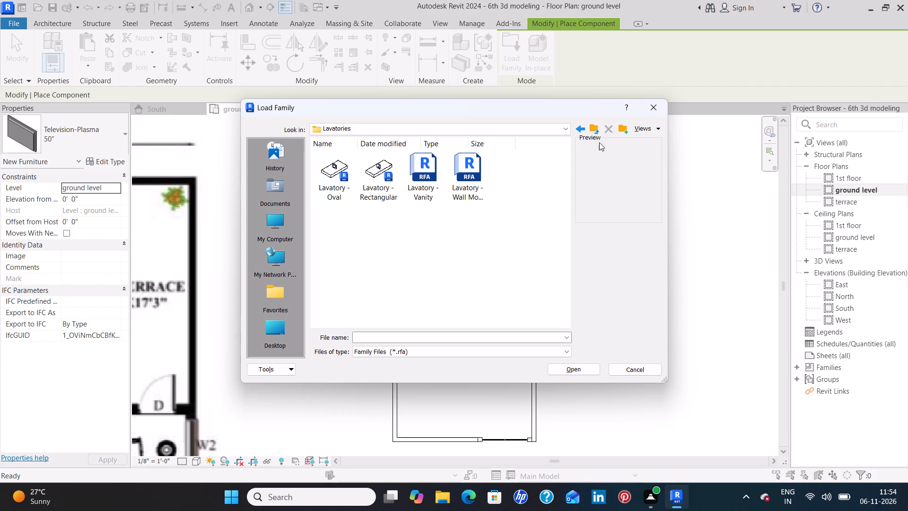
click(591, 131)
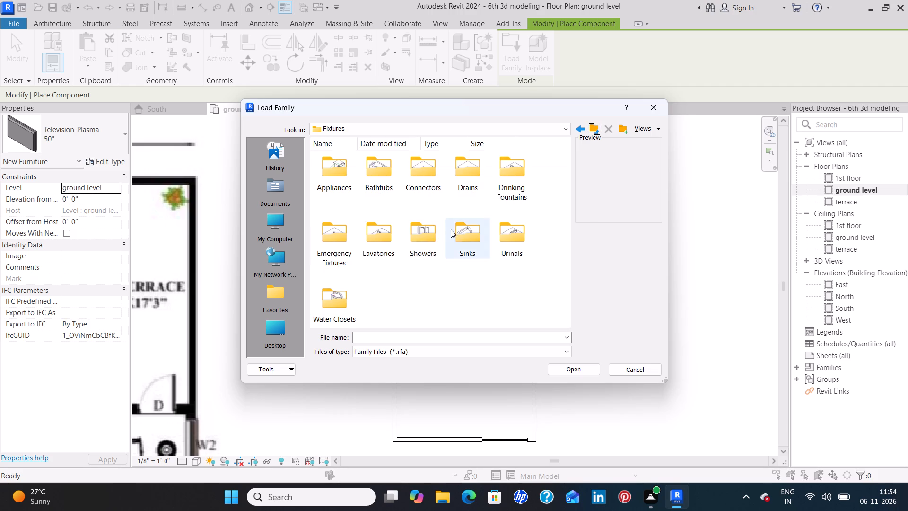
double_click(329, 234)
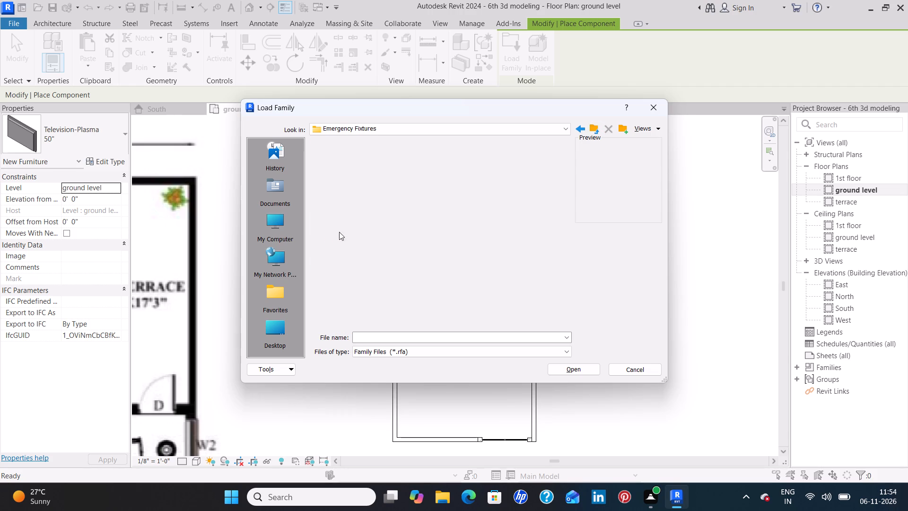
click(599, 131)
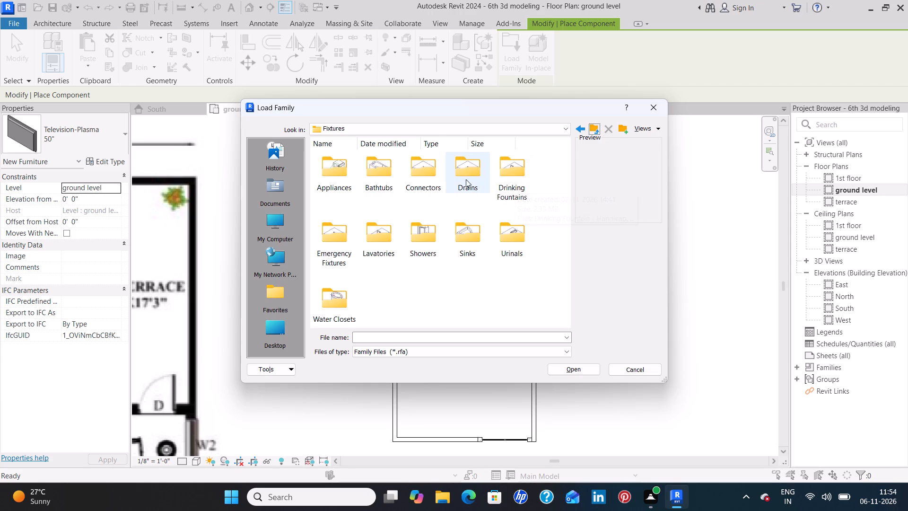
double_click(471, 177)
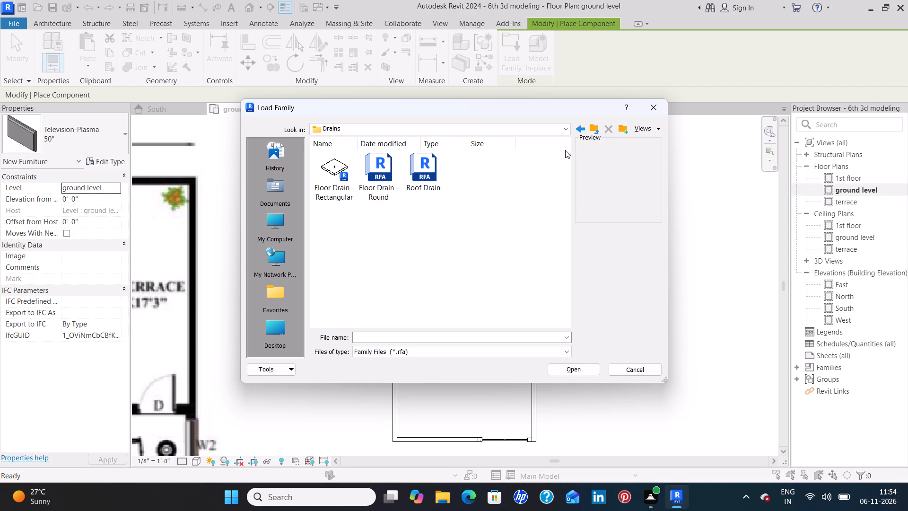
click(595, 128)
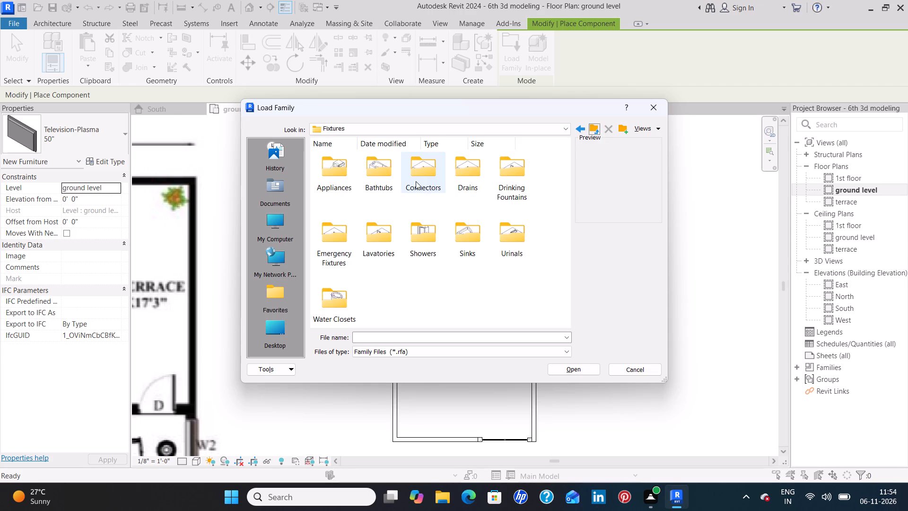
double_click(384, 174)
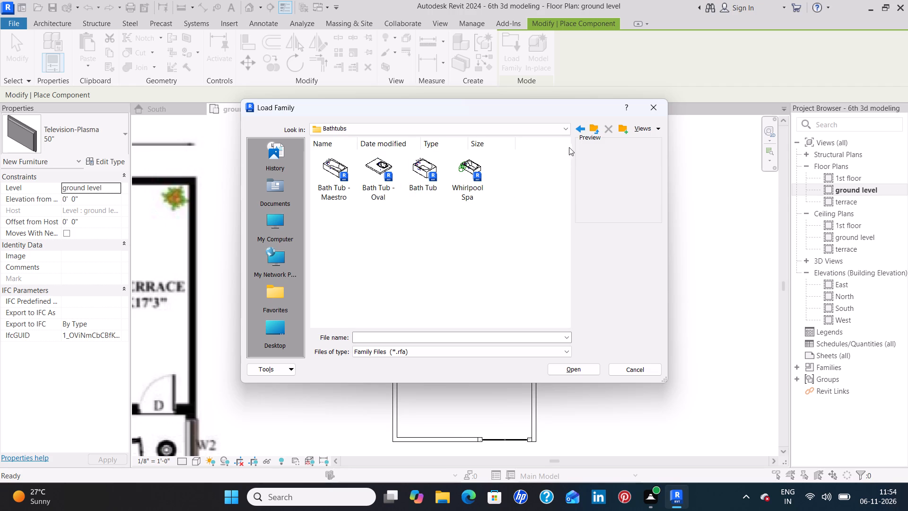
click(595, 129)
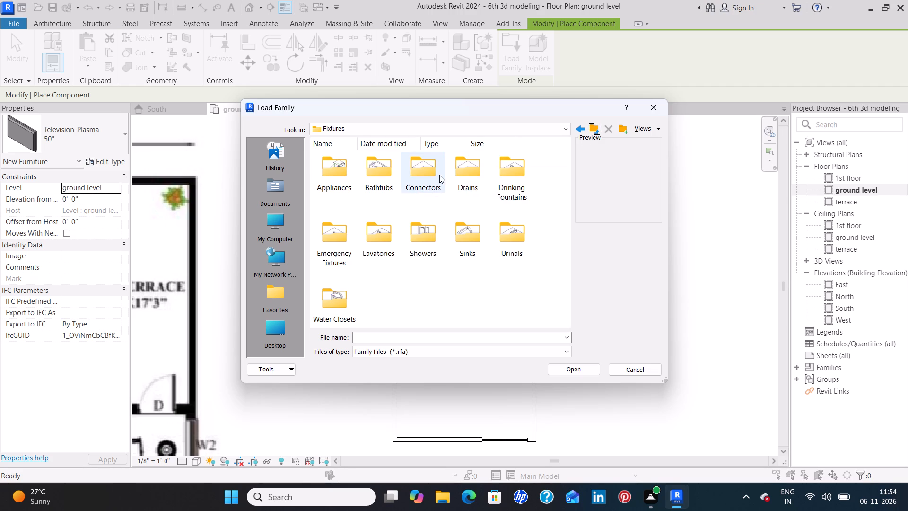
double_click(319, 175)
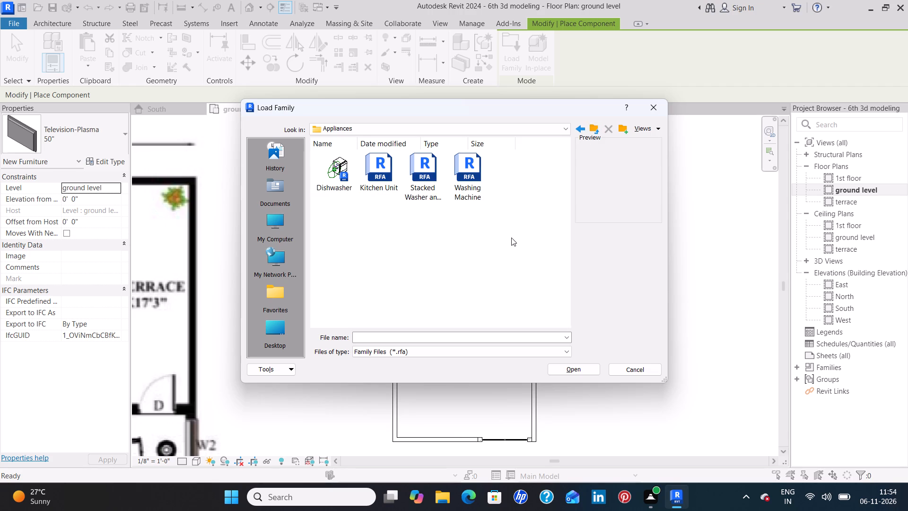
click(593, 132)
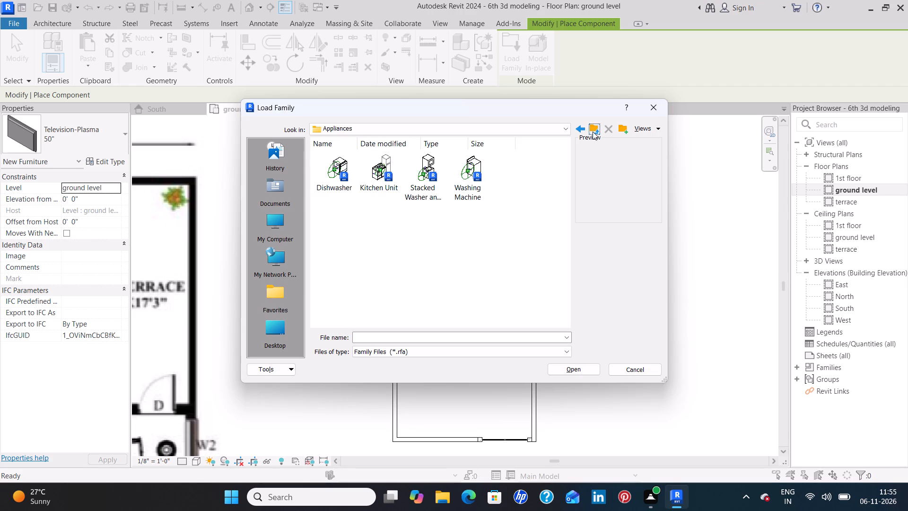
click(593, 132)
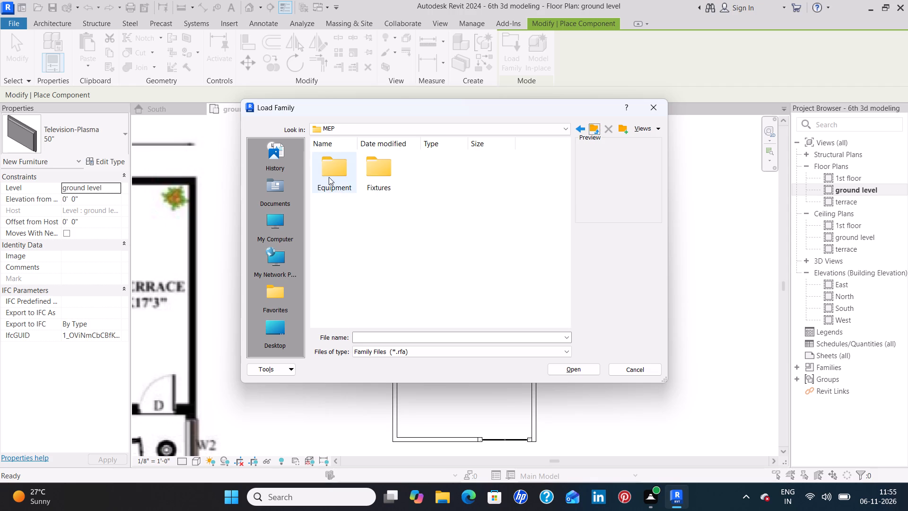
double_click(329, 177)
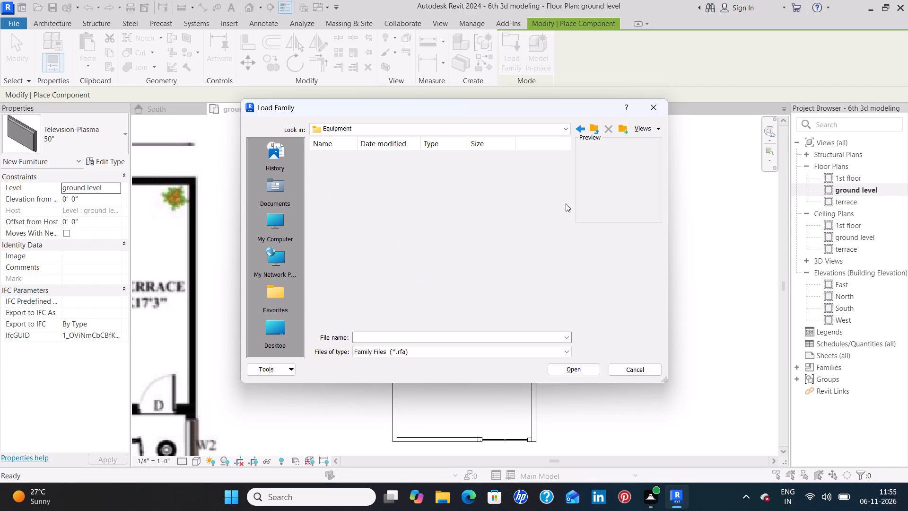
click(594, 134)
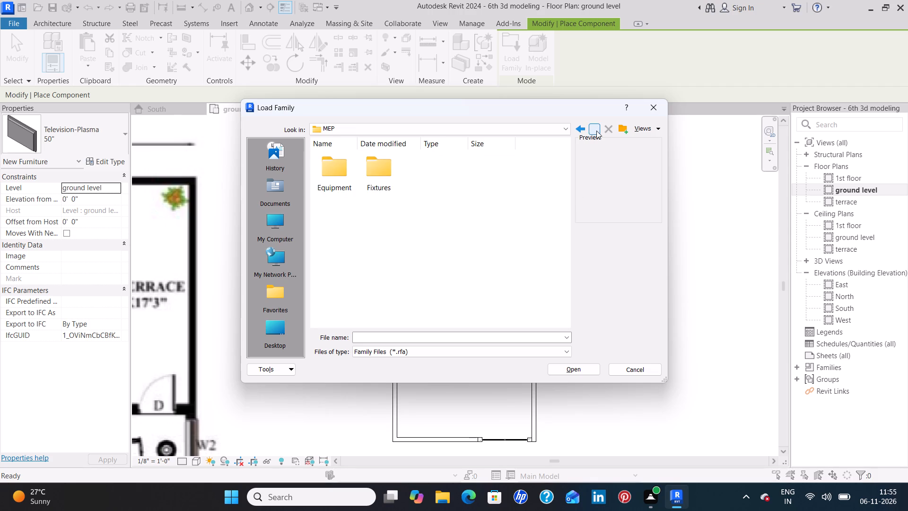
Load the Toilet-Domestic-3D family from the Water Closets folder of the Architectural plumbing fixtures.
click(596, 130)
double_click(325, 169)
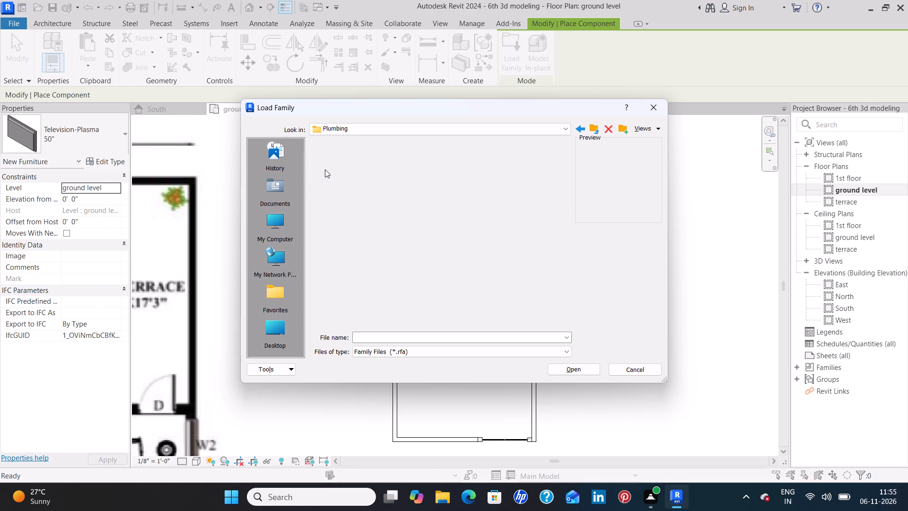
double_click(379, 172)
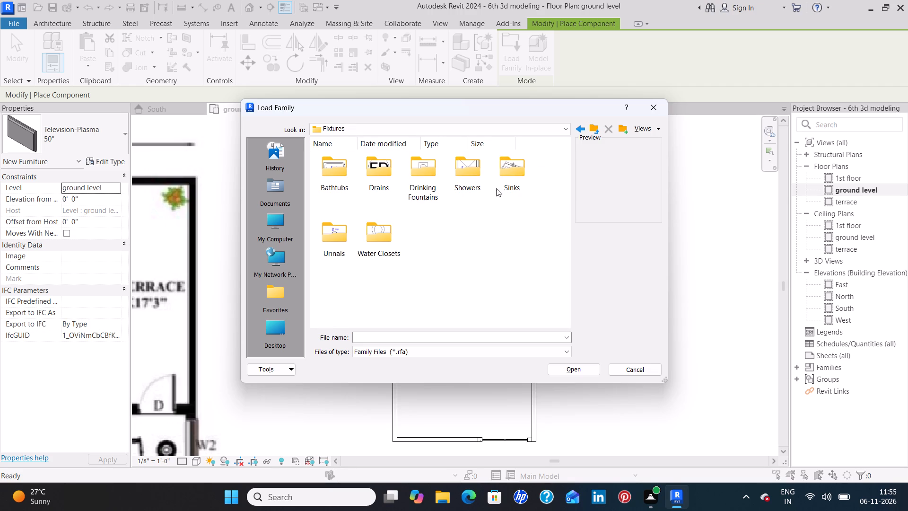
double_click(384, 237)
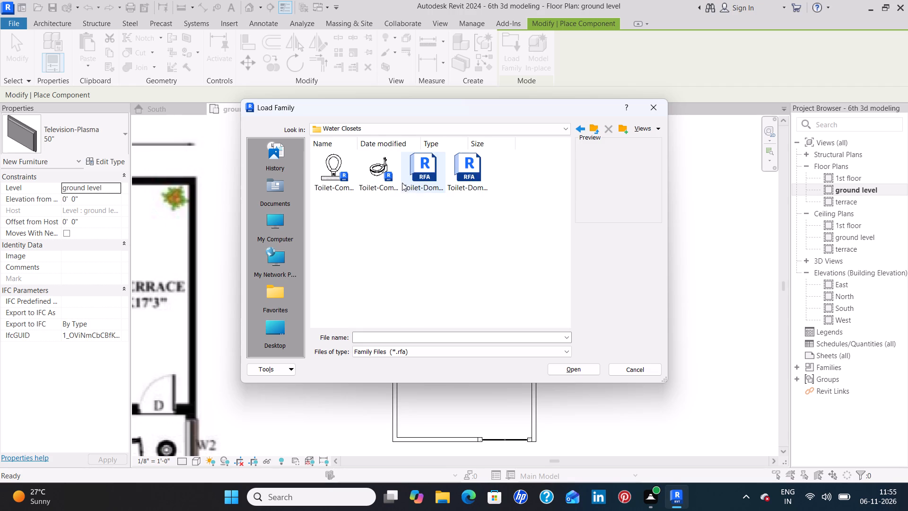
click(461, 176)
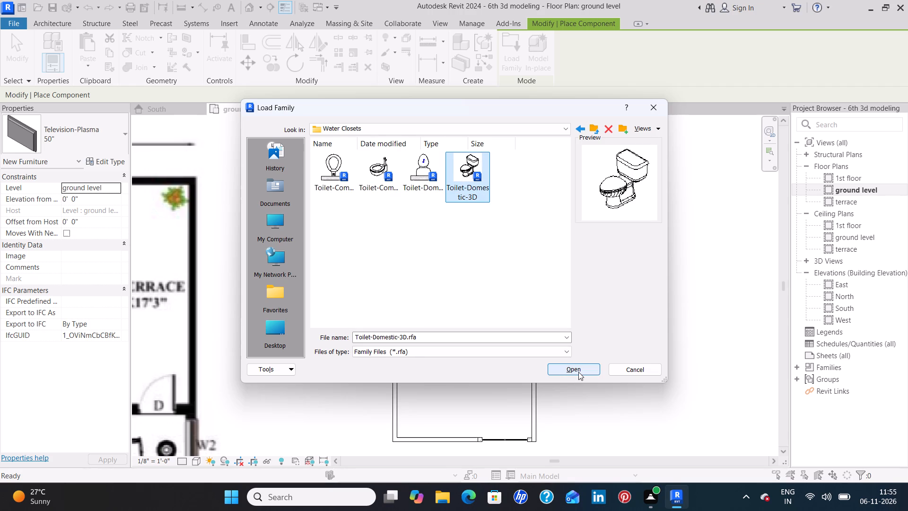
click(583, 372)
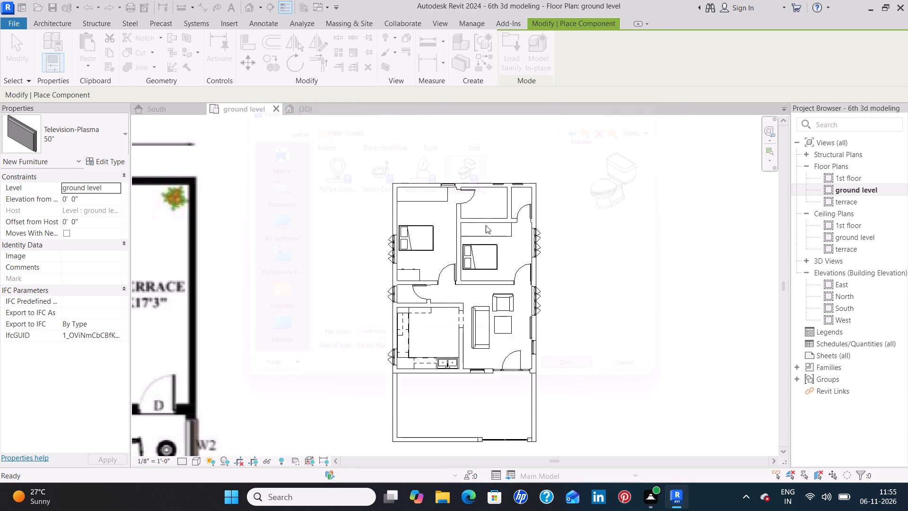
Place a Toilet-Domestic-3D against the rear wall in both bathrooms, about 2'-0" from the dividing wall and 3'-0" from the east wall respectively.
click(498, 200)
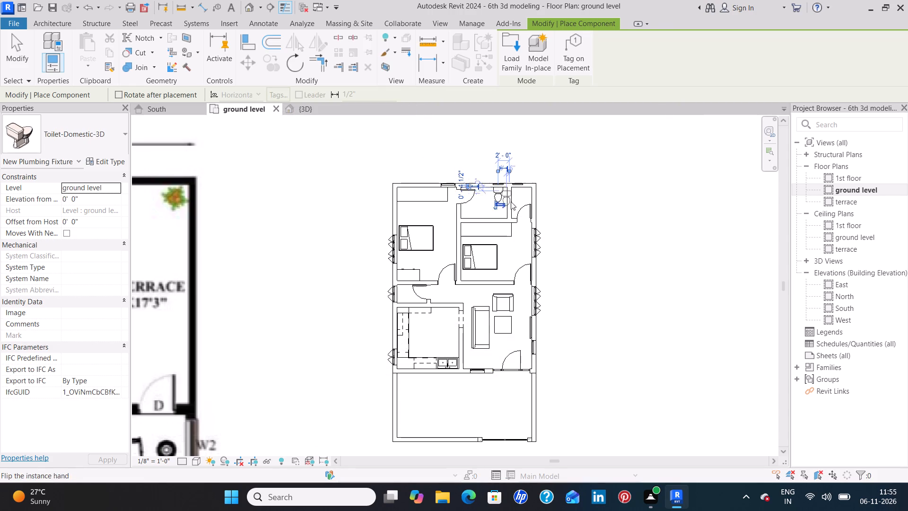
scroll(518, 198, up, 7)
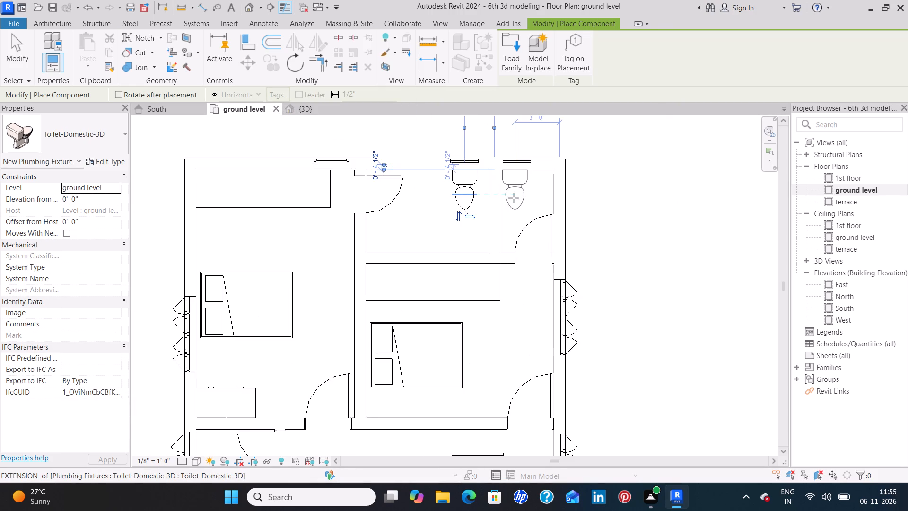
click(514, 198)
scroll(518, 357, down, 3)
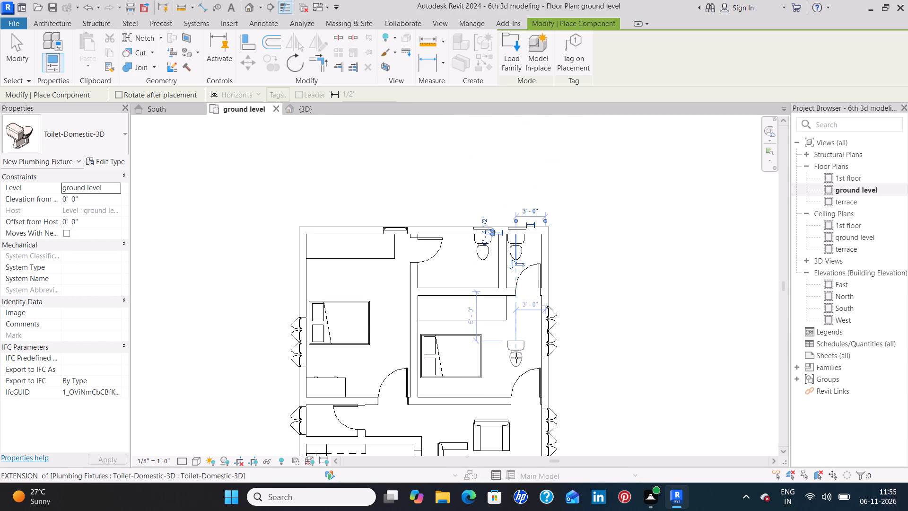
scroll(514, 359, down, 2)
middle_drag(506, 366, 524, 254)
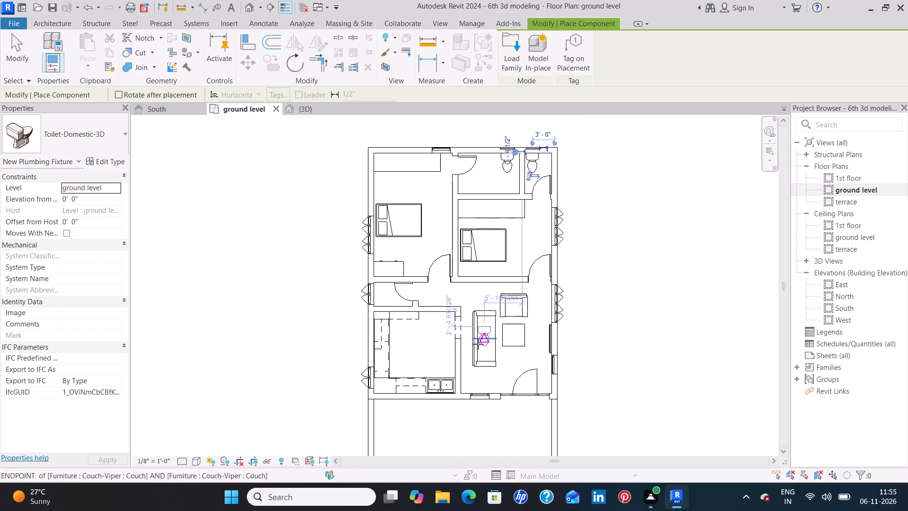
key(Escape)
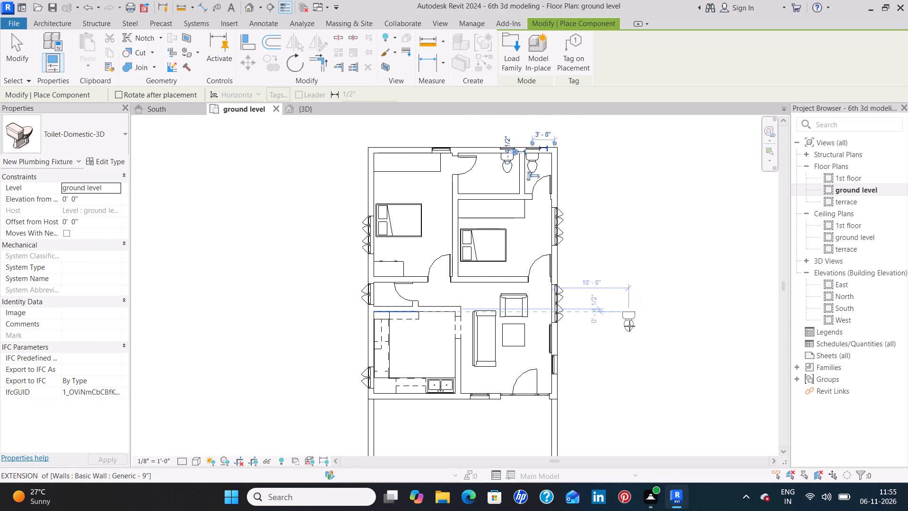
key(Escape)
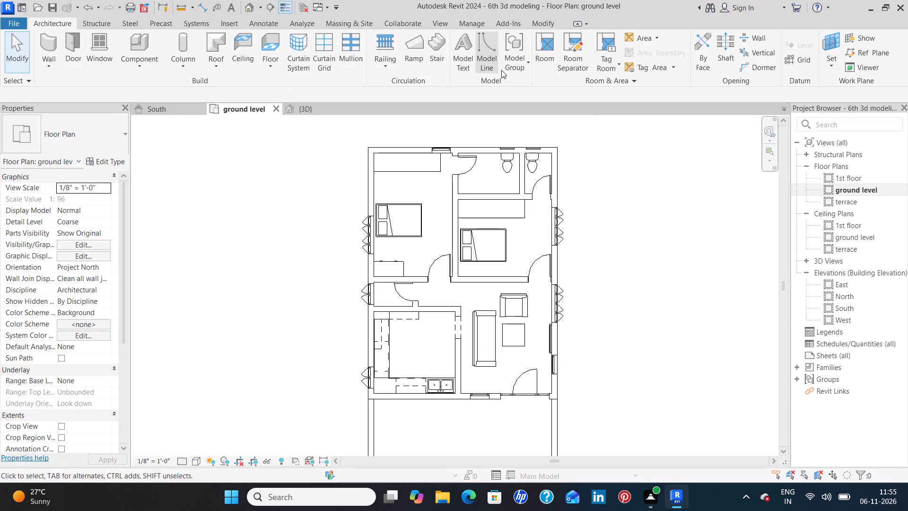
Load the Sink-Single-2D family from the Sinks folder of the Architectural plumbing fixtures.
click(140, 48)
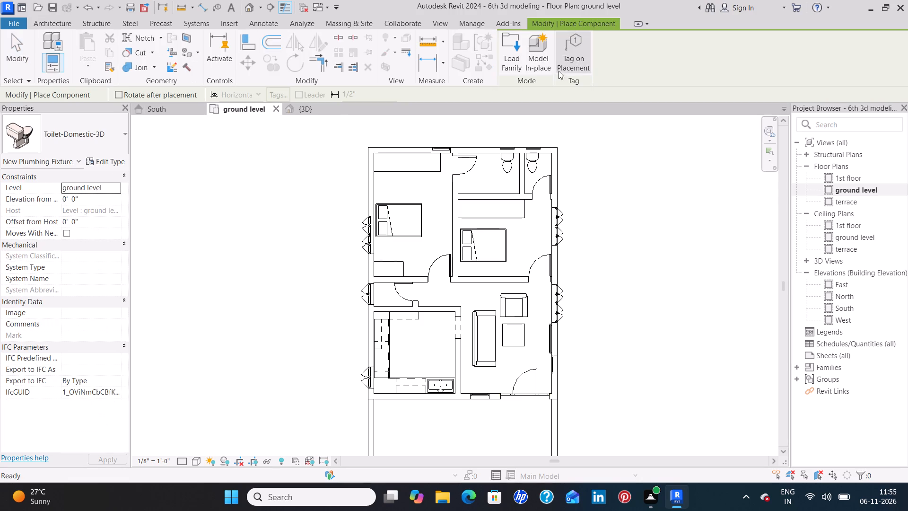
click(515, 60)
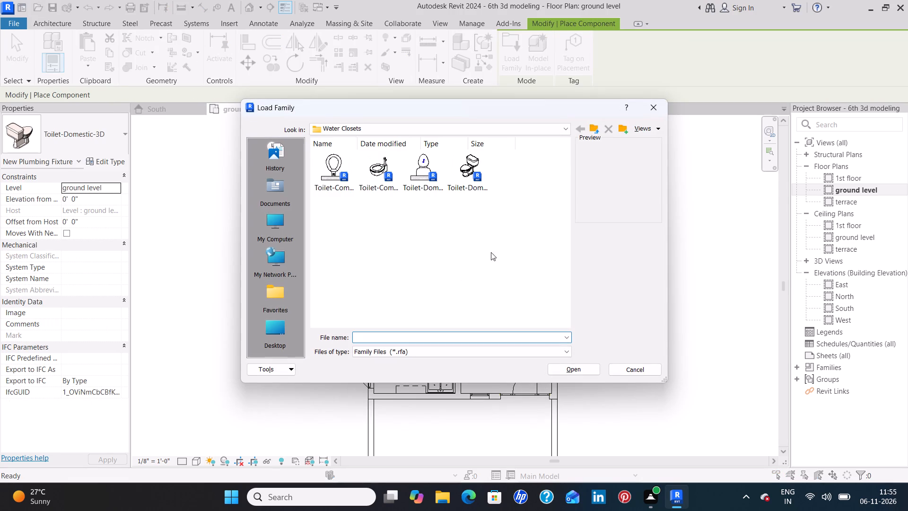
click(598, 128)
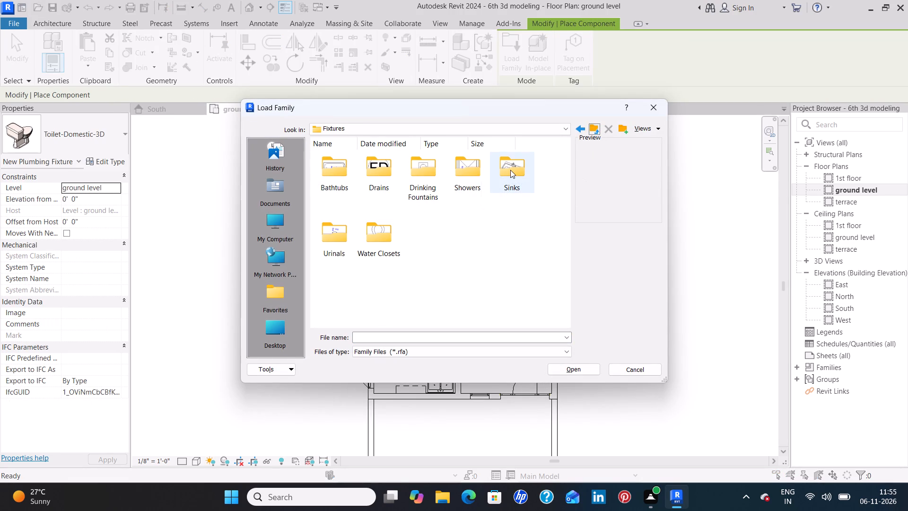
double_click(510, 170)
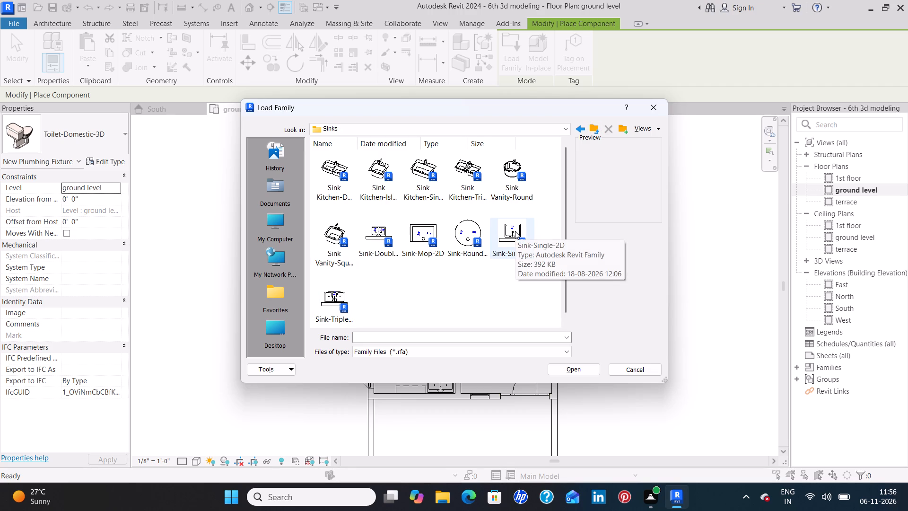
click(515, 231)
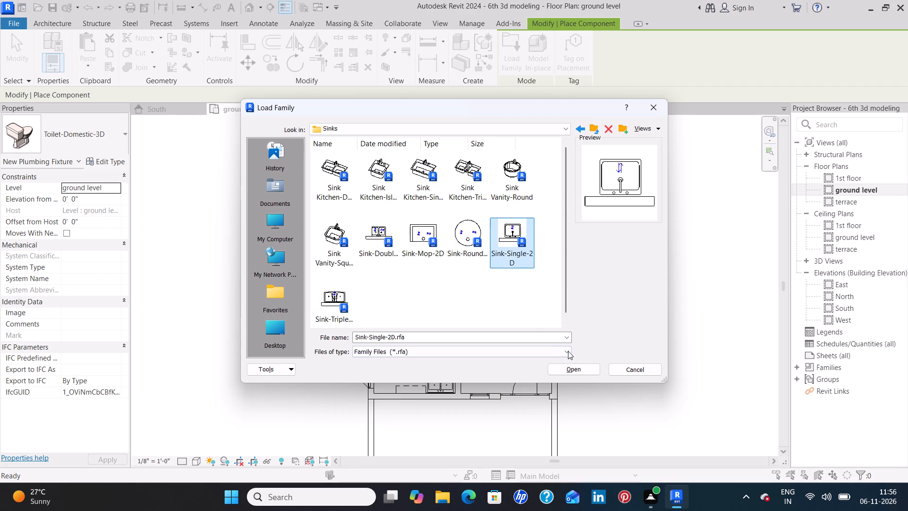
click(574, 367)
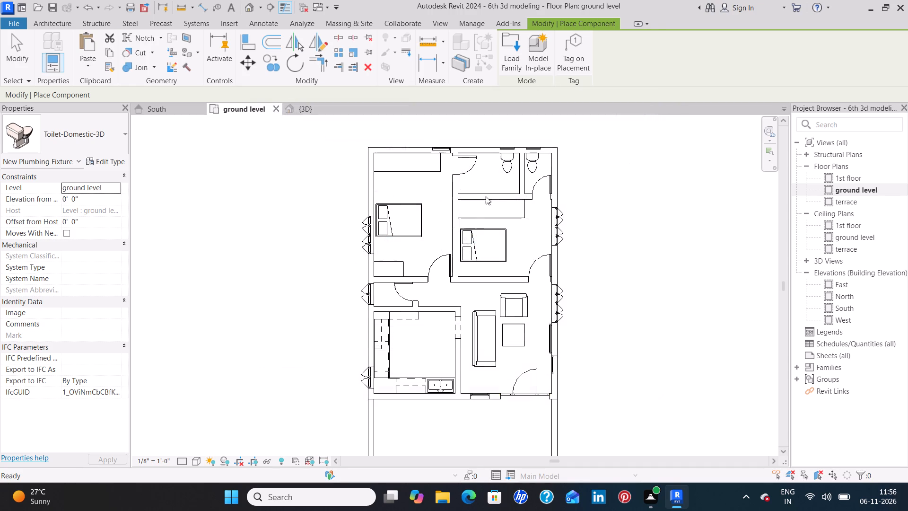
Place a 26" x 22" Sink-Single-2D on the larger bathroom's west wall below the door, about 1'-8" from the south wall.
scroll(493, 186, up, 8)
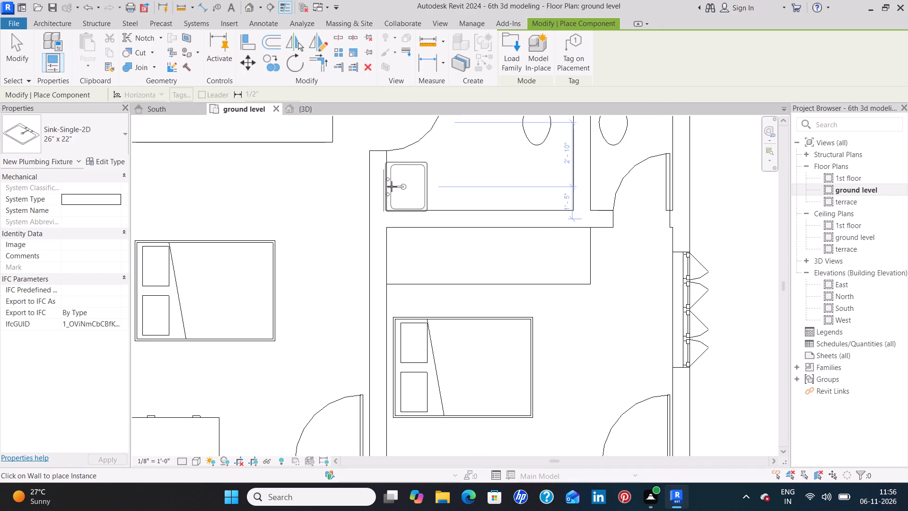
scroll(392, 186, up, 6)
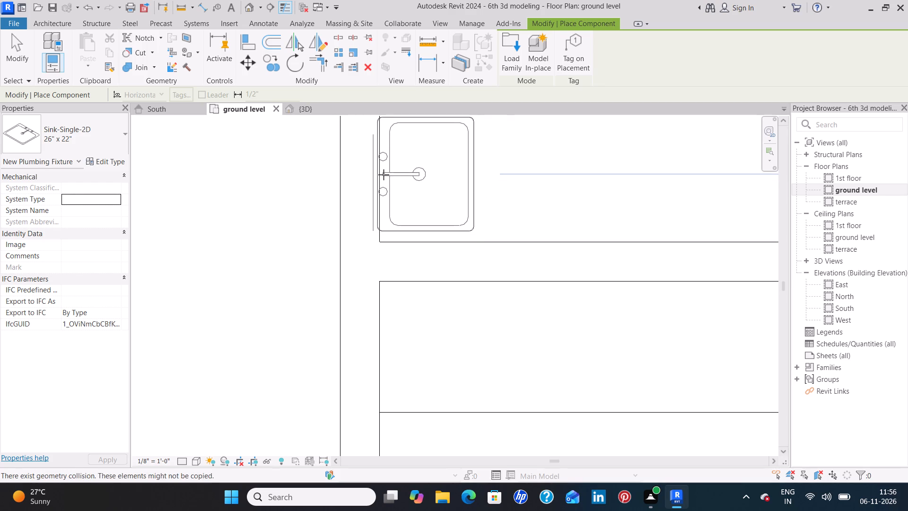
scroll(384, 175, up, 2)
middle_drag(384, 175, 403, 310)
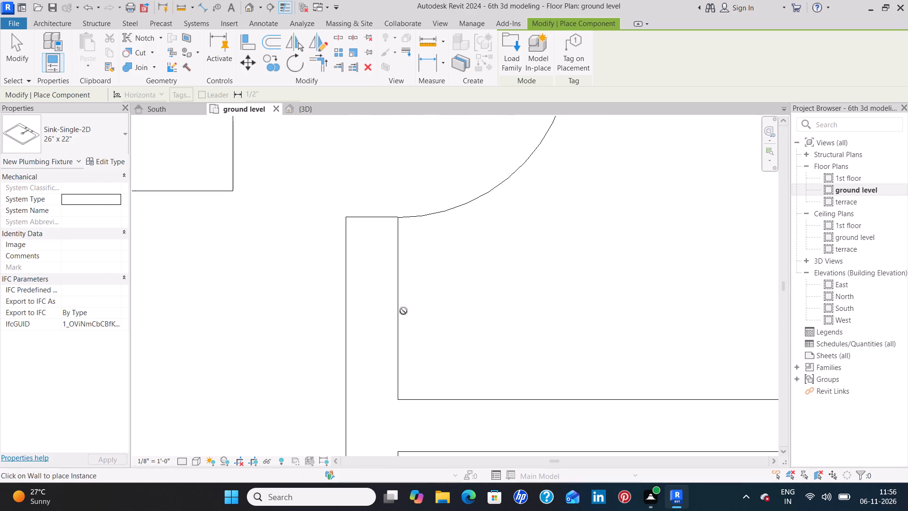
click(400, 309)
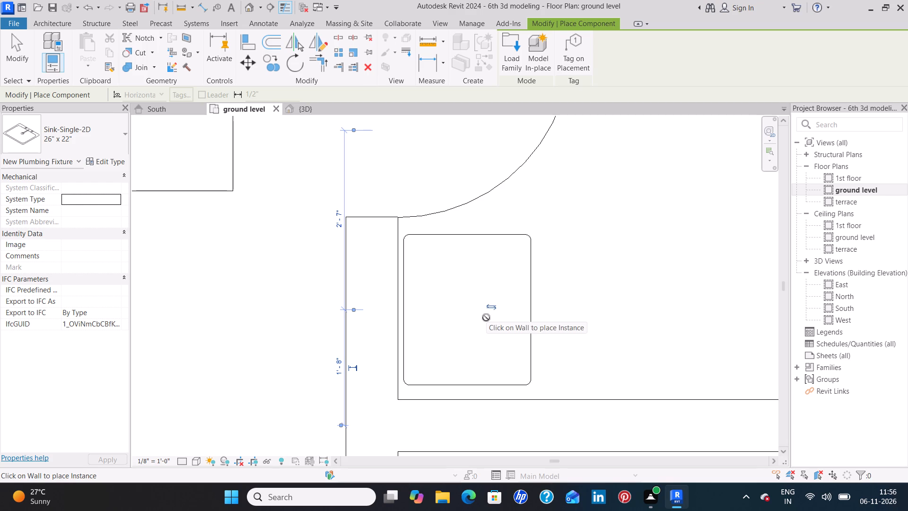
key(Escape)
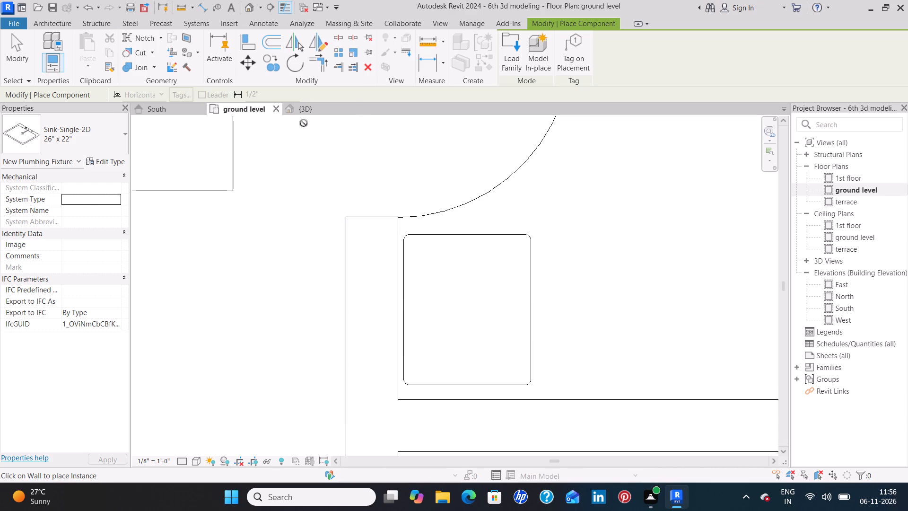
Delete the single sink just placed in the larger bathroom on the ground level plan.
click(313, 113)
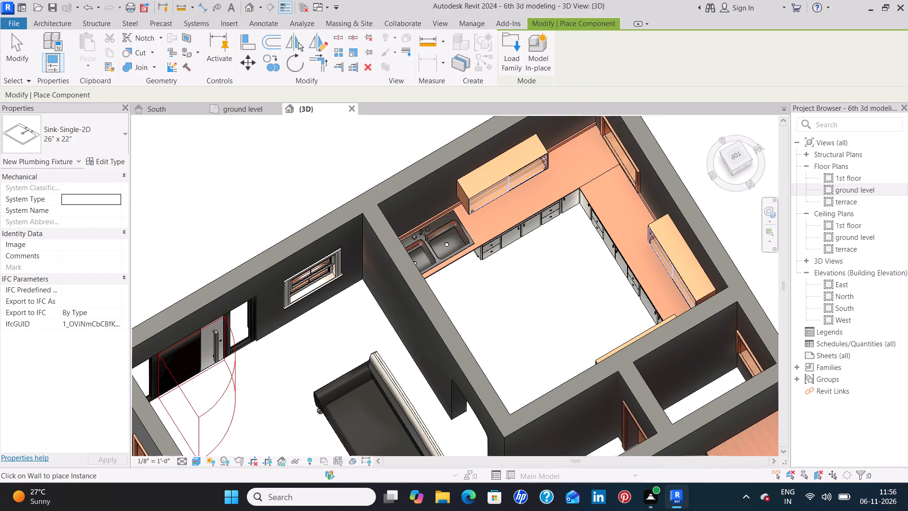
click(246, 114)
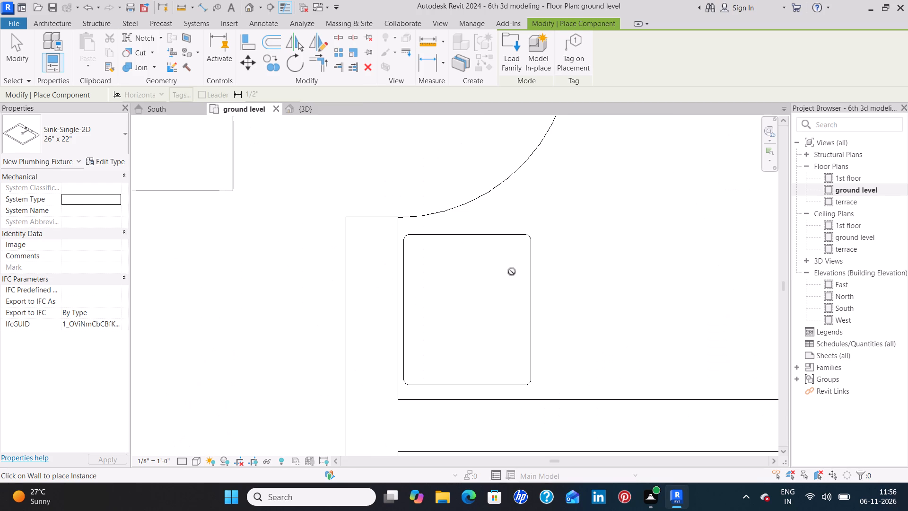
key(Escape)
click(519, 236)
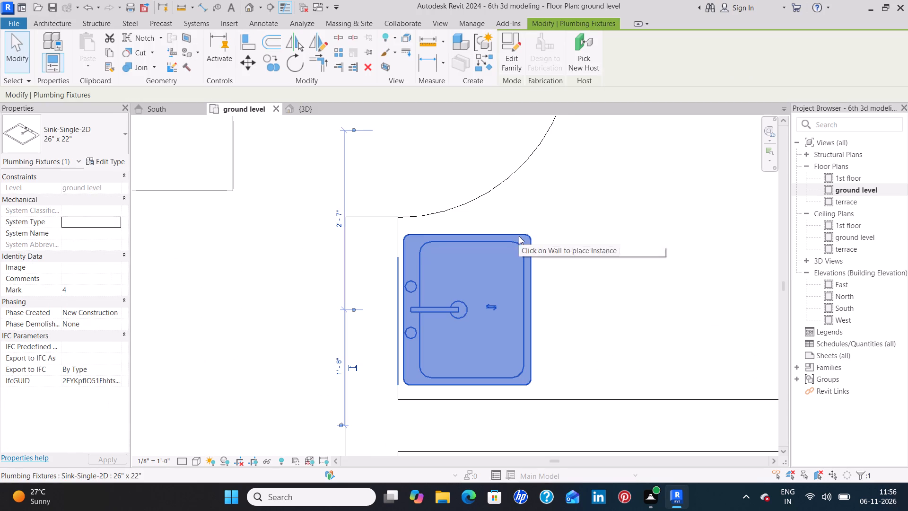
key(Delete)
Load the Sink - Mop family from the Sinks folder of the MEP plumbing fixtures.
scroll(335, 210, down, 4)
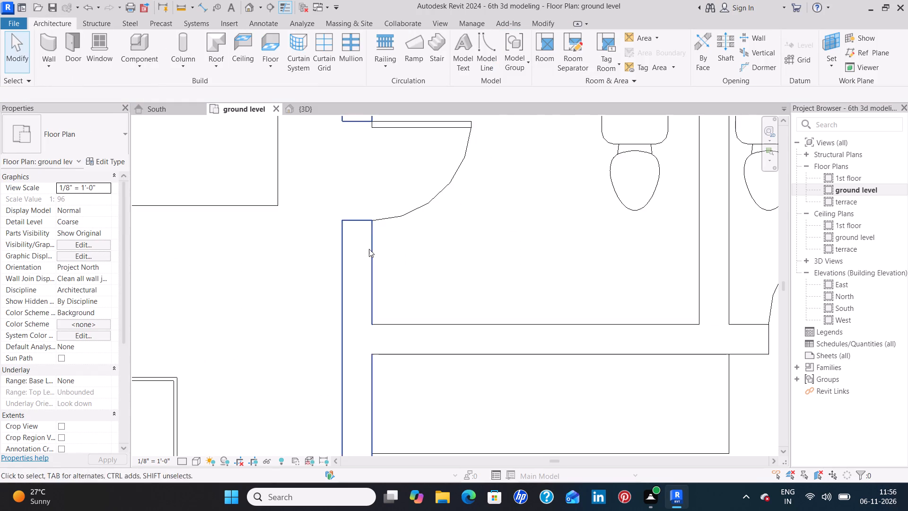
scroll(415, 256, down, 2)
middle_drag(454, 244, 421, 302)
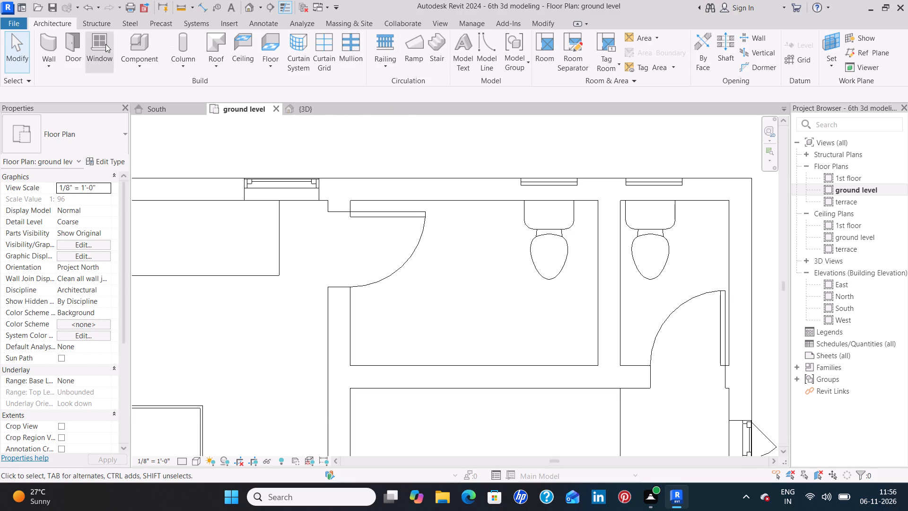
click(139, 44)
click(502, 62)
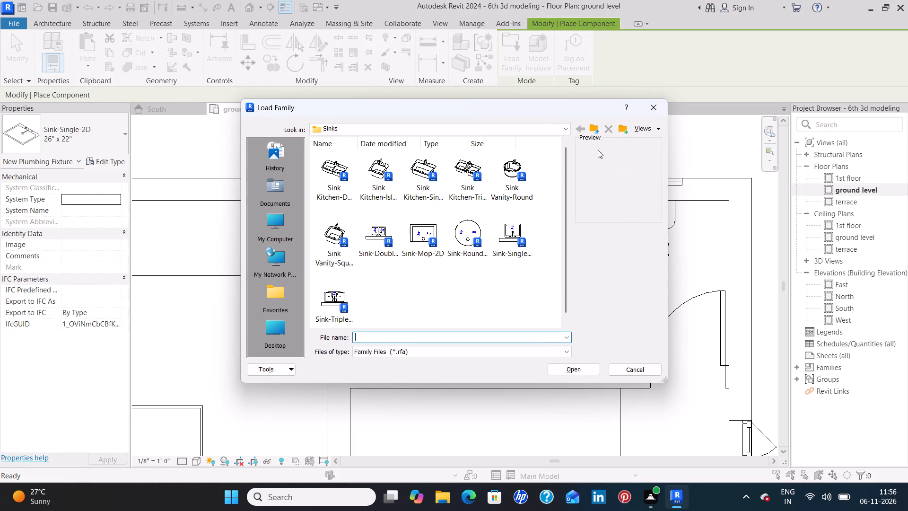
click(593, 129)
click(594, 130)
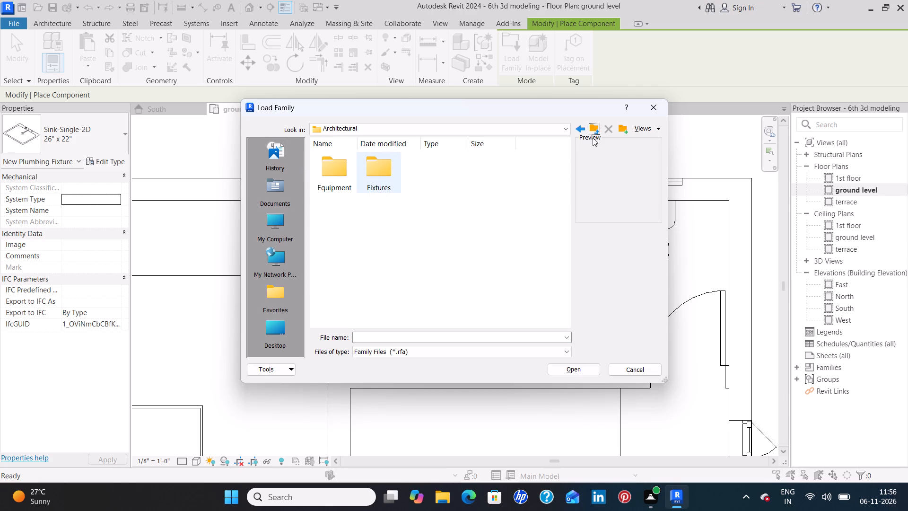
click(593, 130)
double_click(376, 161)
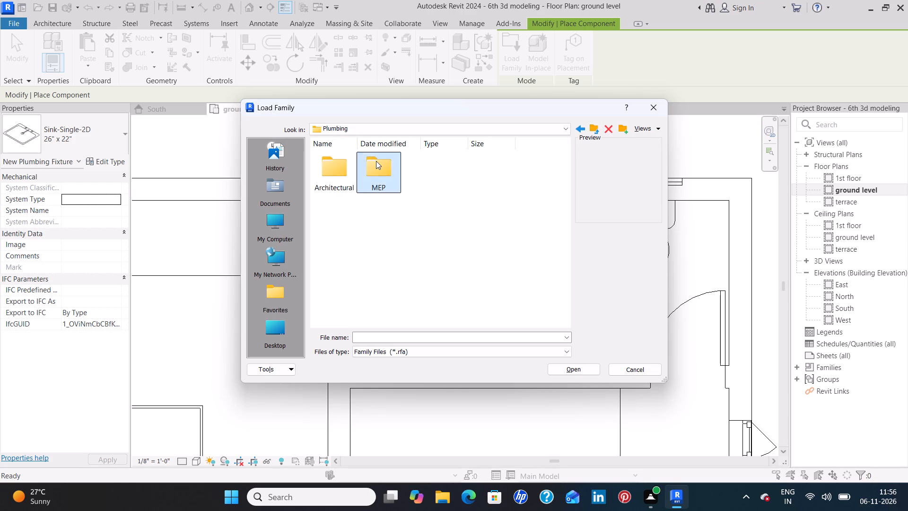
double_click(382, 173)
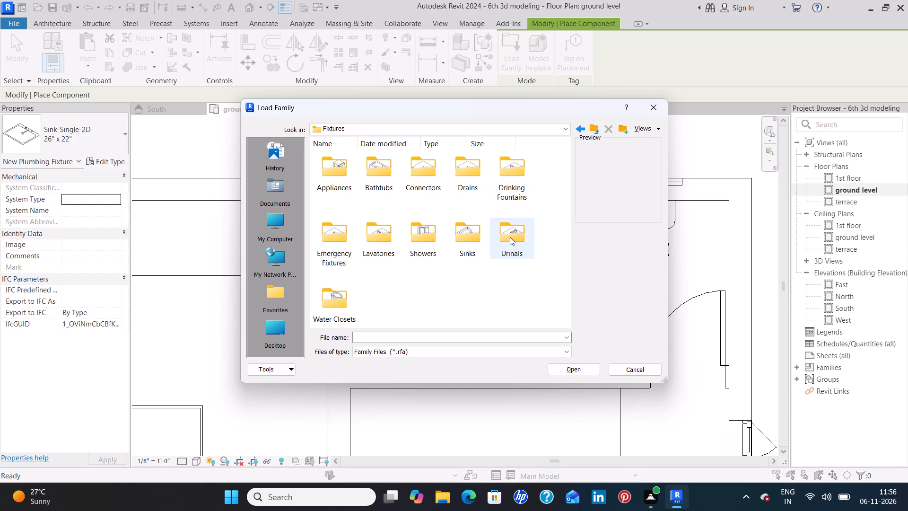
double_click(474, 238)
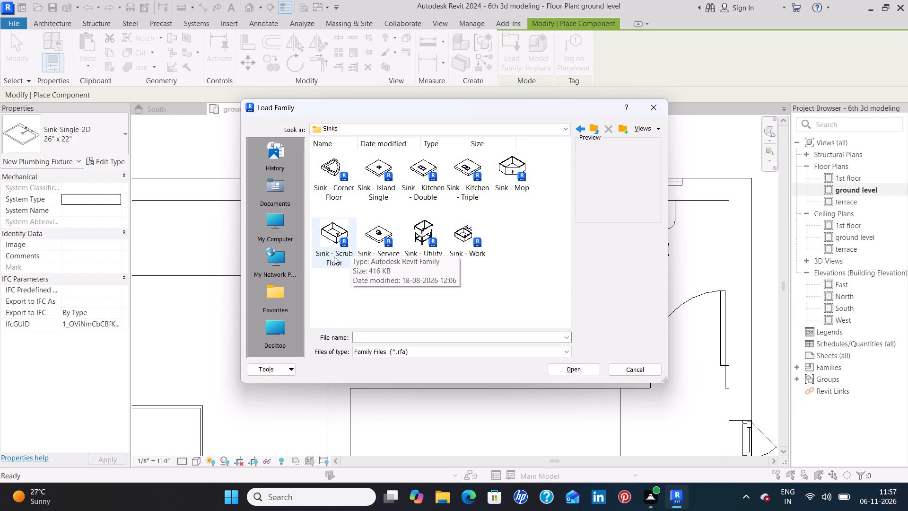
click(509, 173)
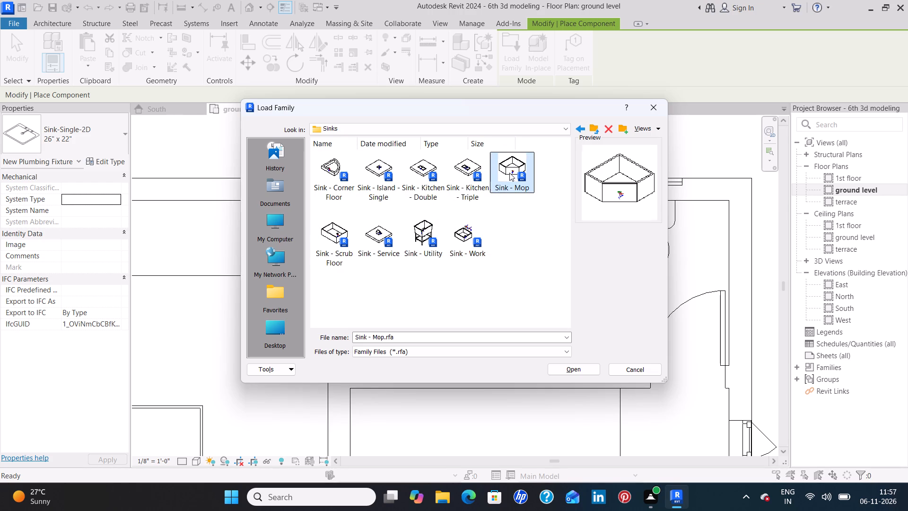
click(563, 367)
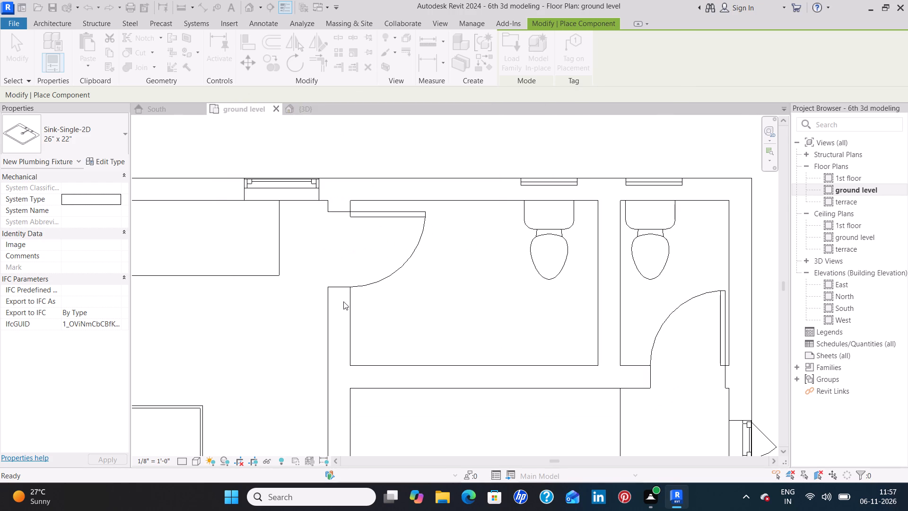
Duplicate the 28"x28" Sink - Mop type and set the copy's sink width and sink length to 1'-0".
click(105, 139)
scroll(94, 211, up, 1)
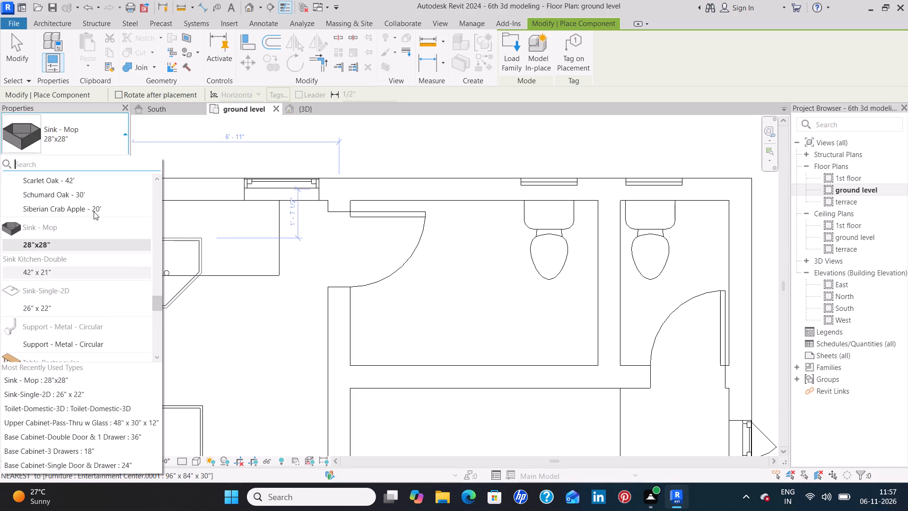
click(95, 122)
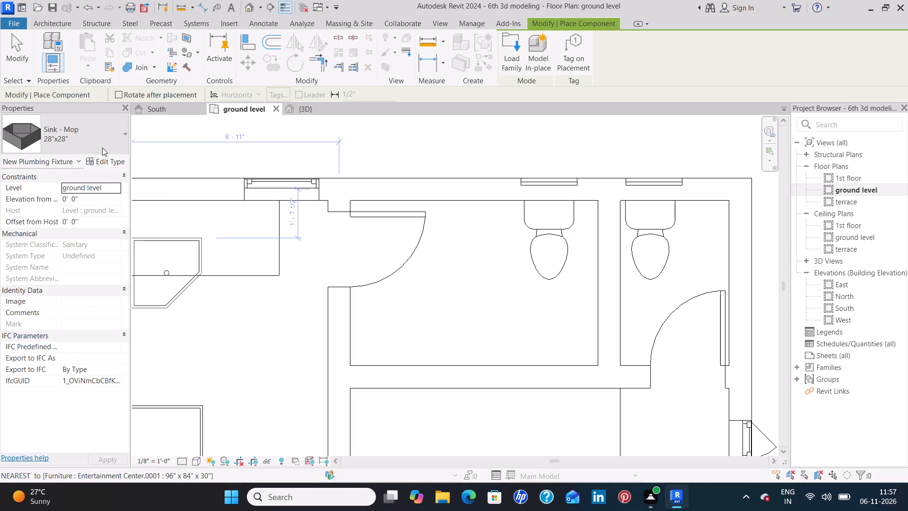
click(113, 162)
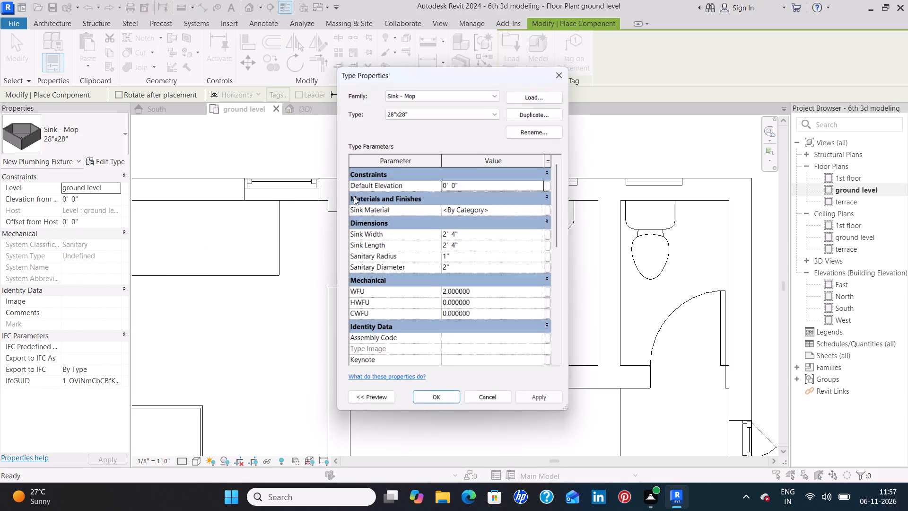
click(541, 113)
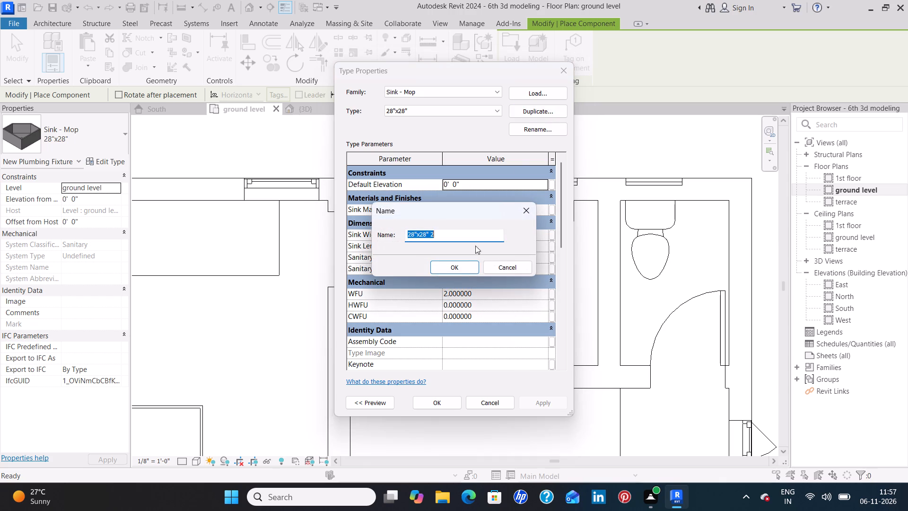
click(461, 273)
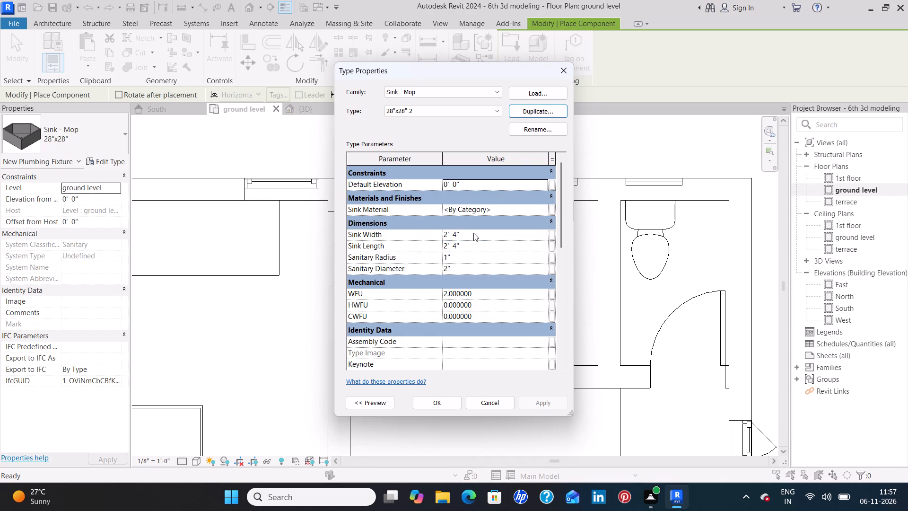
click(473, 233)
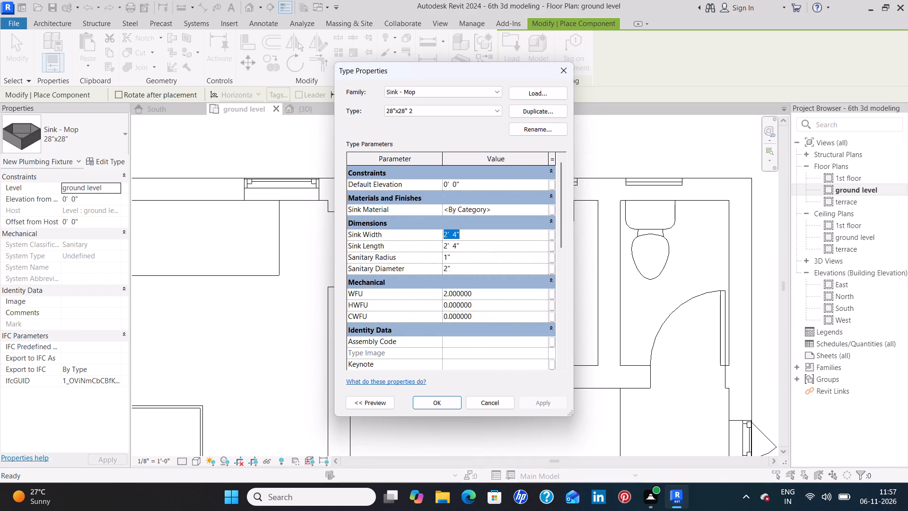
key(BackSpace)
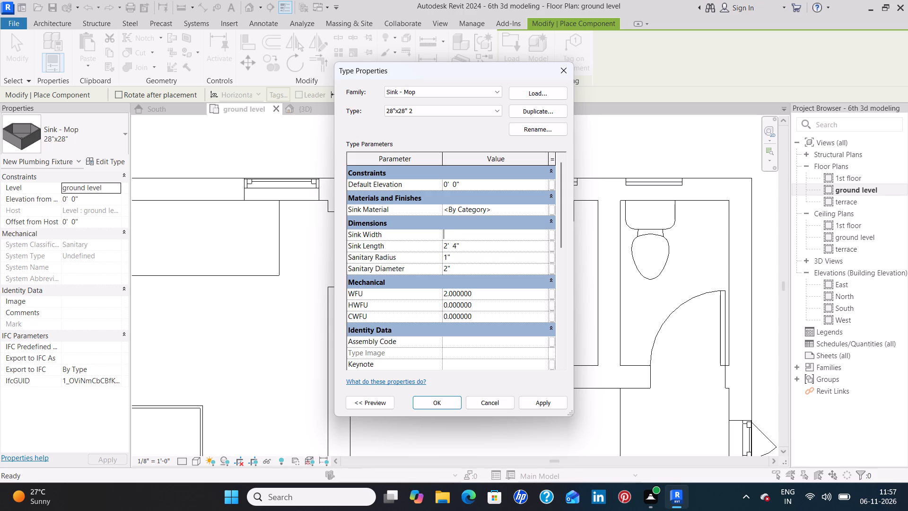
key(2)
key(BackSpace)
key(1)
key(apostrophe)
key(Return)
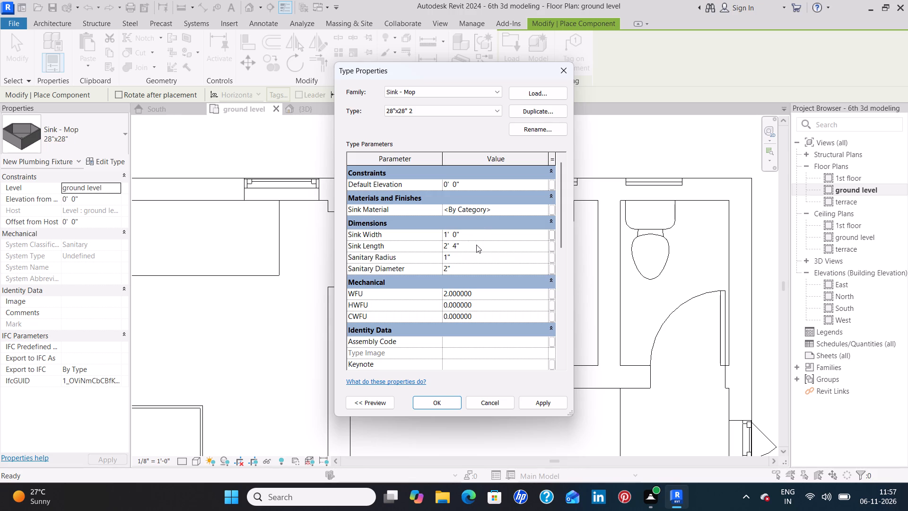
click(476, 245)
key(BackSpace)
text(1')
key(Return)
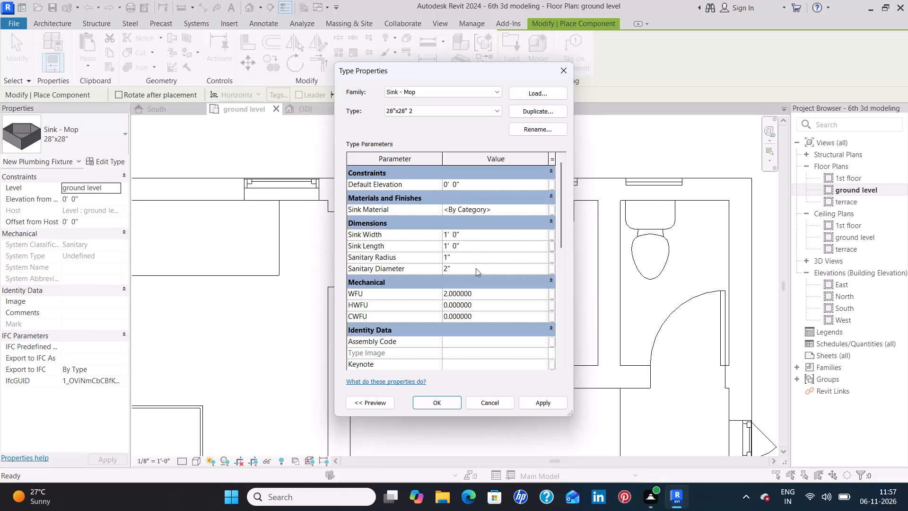
click(554, 406)
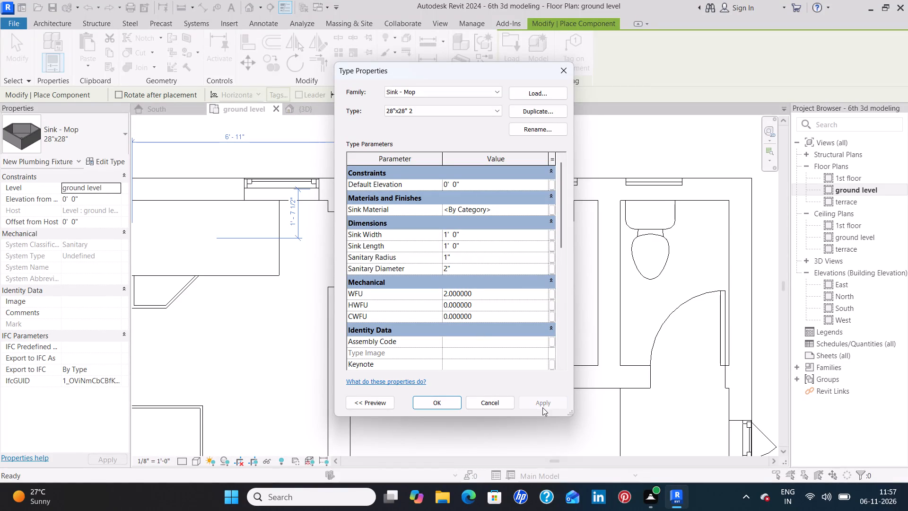
Place a rotated Sink - Mop 28"x28" 2 in the southwest corner of both the larger and the smaller bathroom on the ground level plan.
click(441, 399)
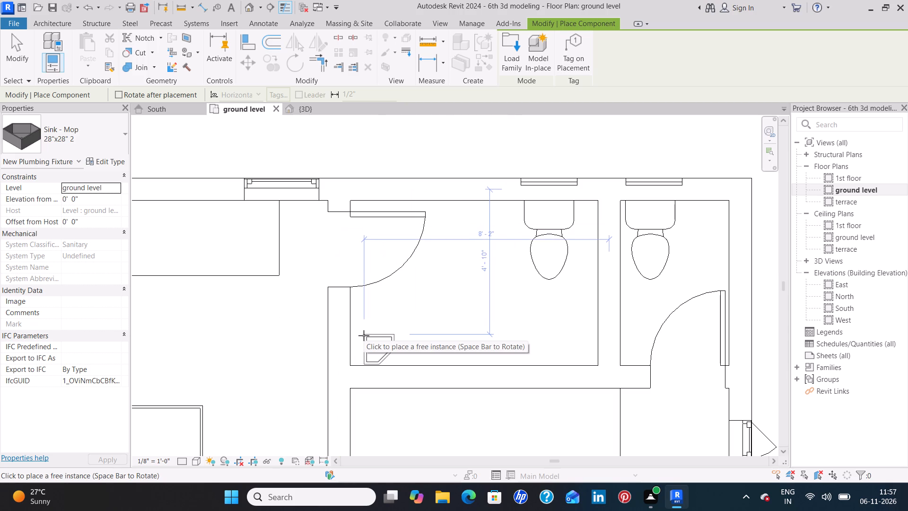
key(space)
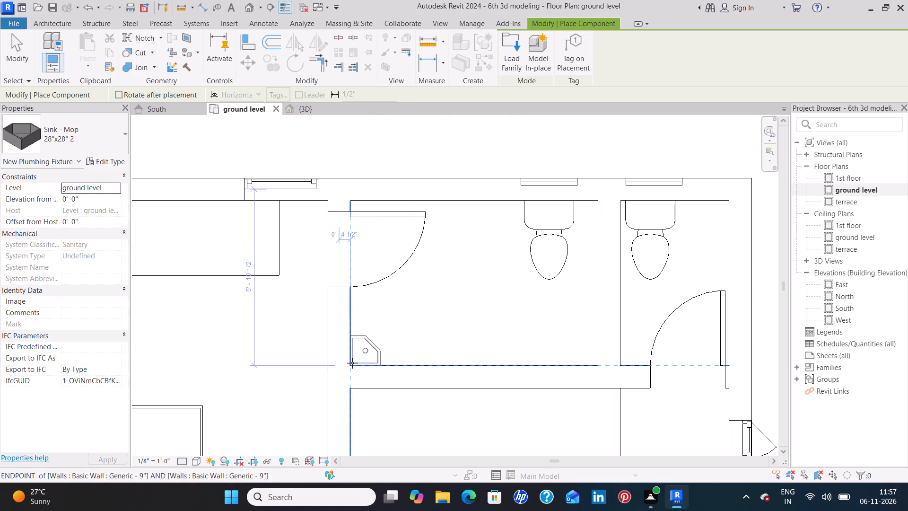
click(352, 364)
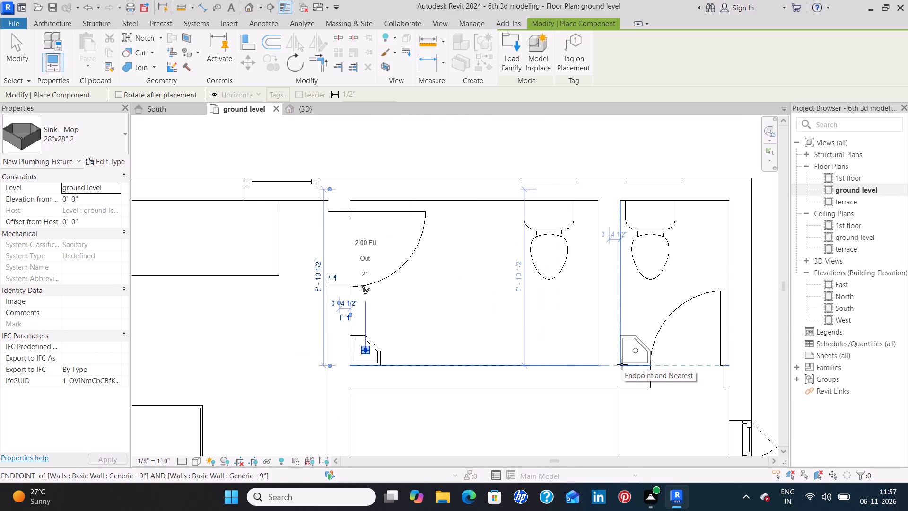
click(622, 364)
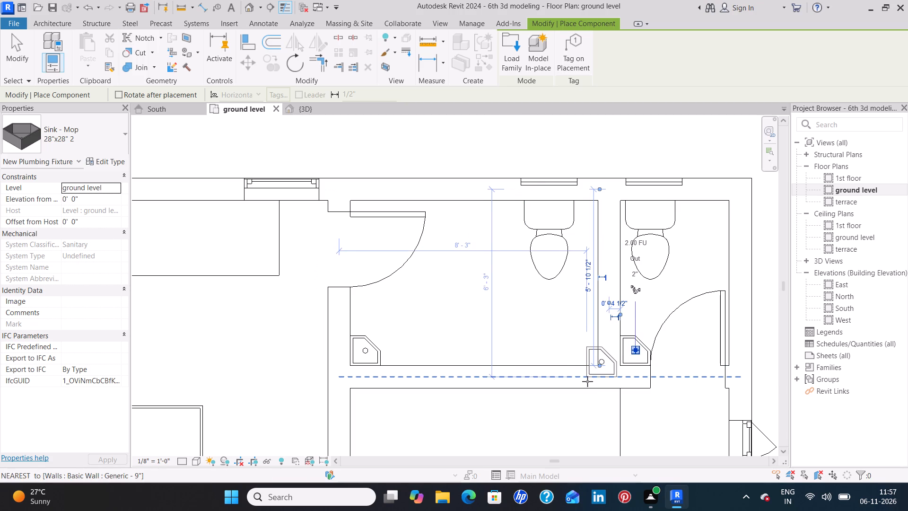
key(Escape)
key(Escape)
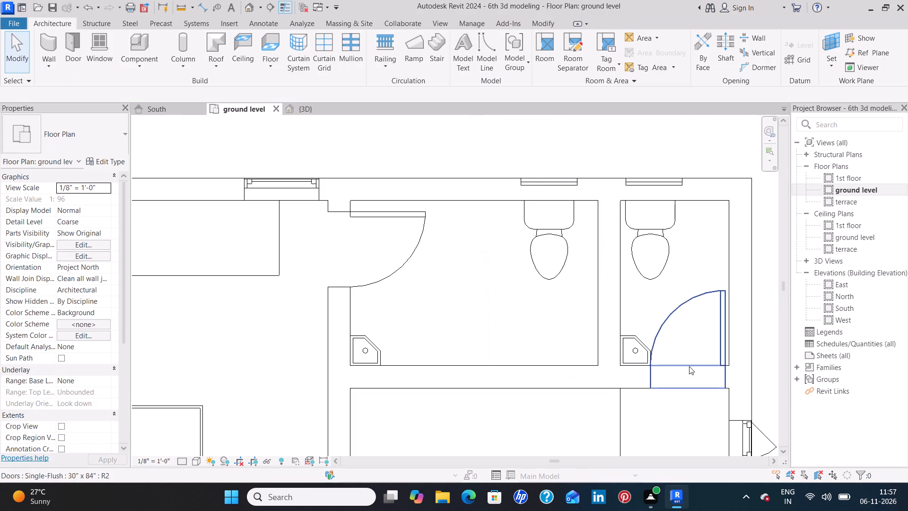
In the 3D view, set the larger bathroom's mop sink elevation from level to 4'.
scroll(701, 365, down, 4)
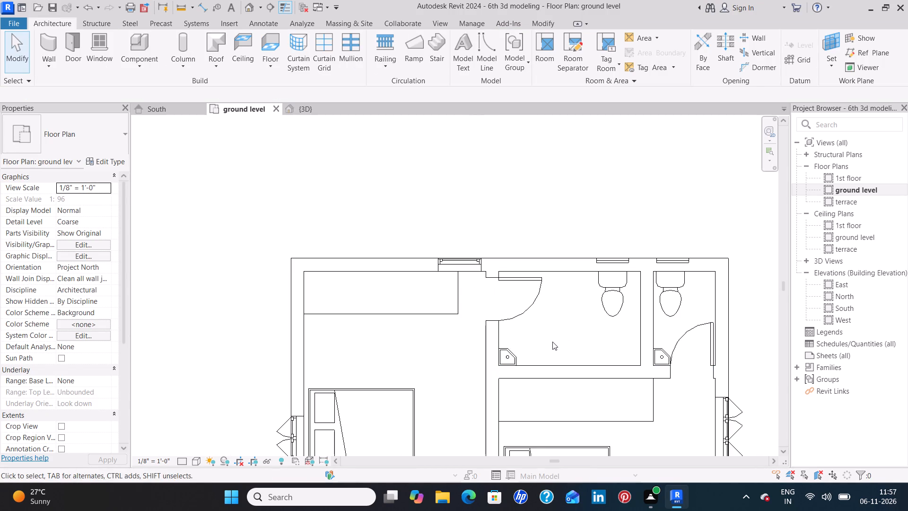
scroll(552, 342, down, 3)
middle_drag(548, 337, 535, 284)
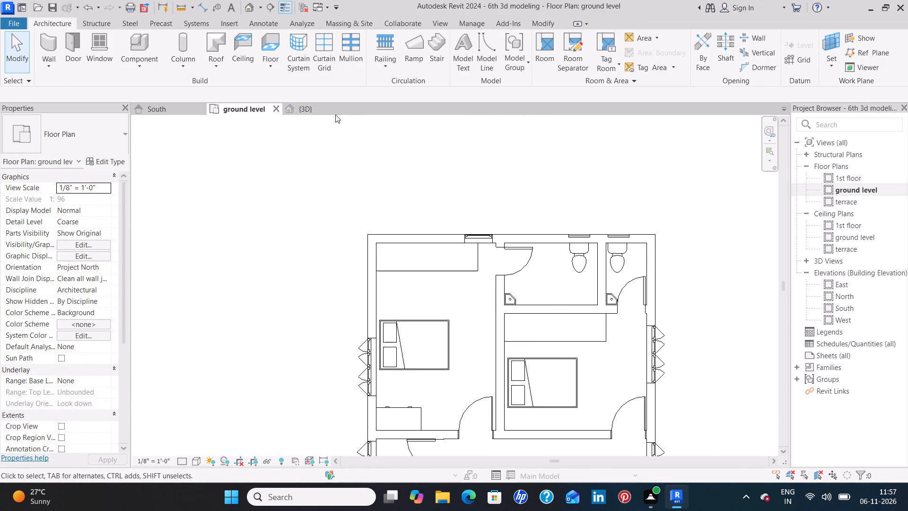
click(321, 112)
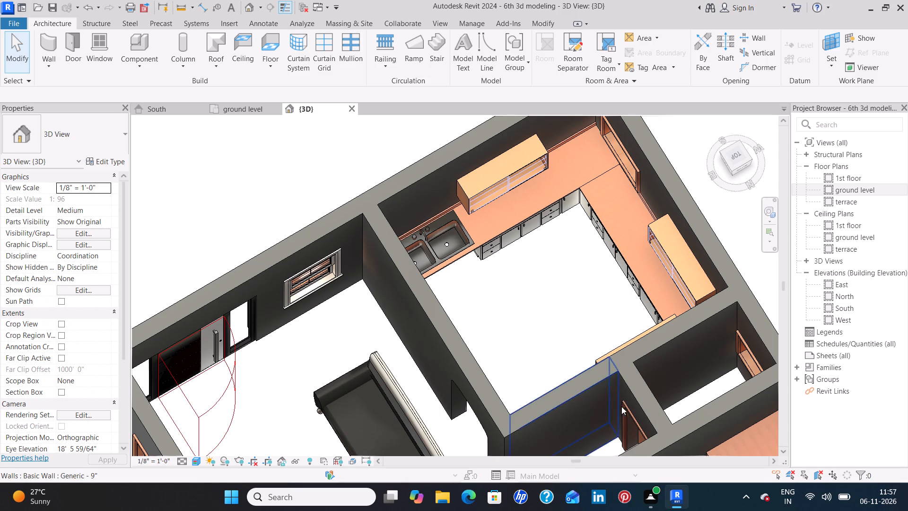
middle_drag(622, 406, 556, 235)
middle_drag(610, 367, 578, 238)
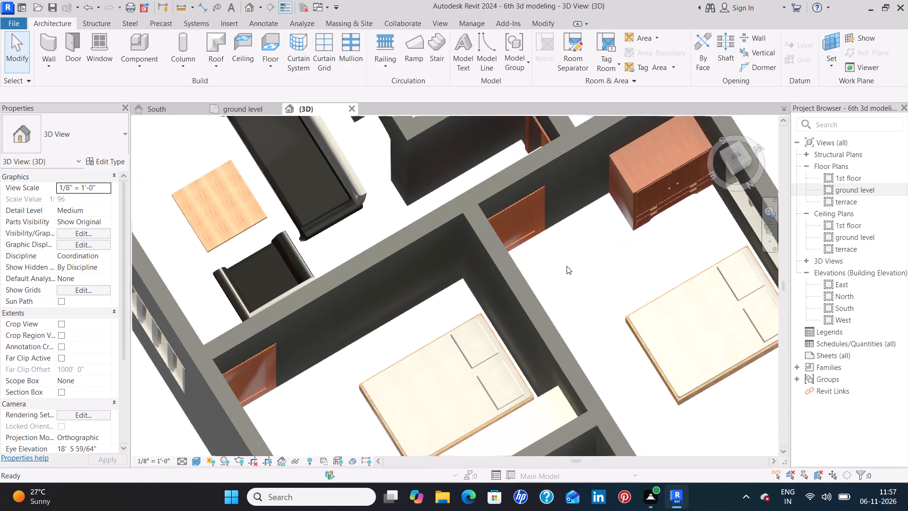
middle_drag(498, 387, 497, 187)
middle_drag(568, 429, 565, 325)
scroll(576, 206, up, 6)
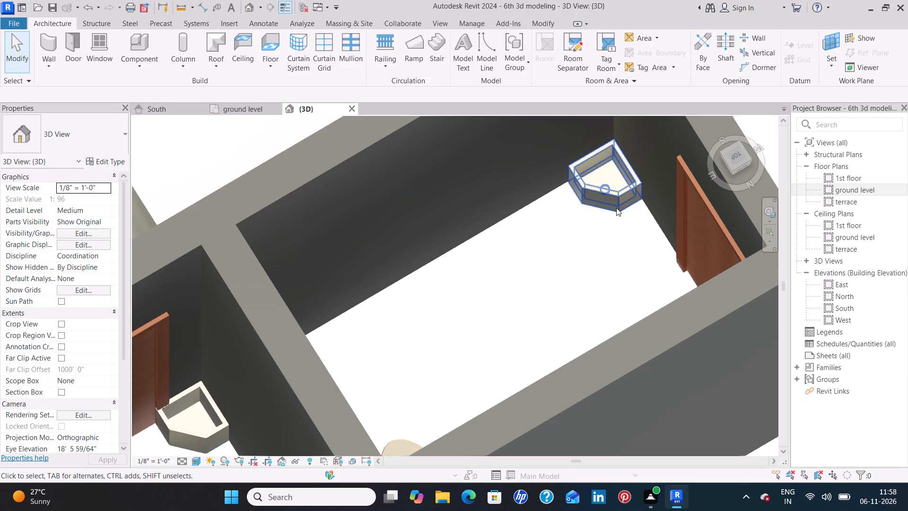
click(616, 208)
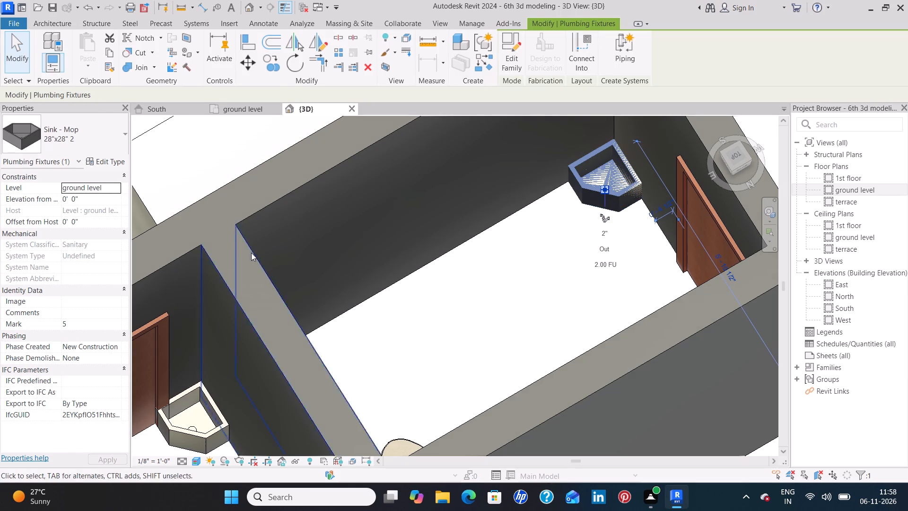
click(111, 199)
key(BackSpace)
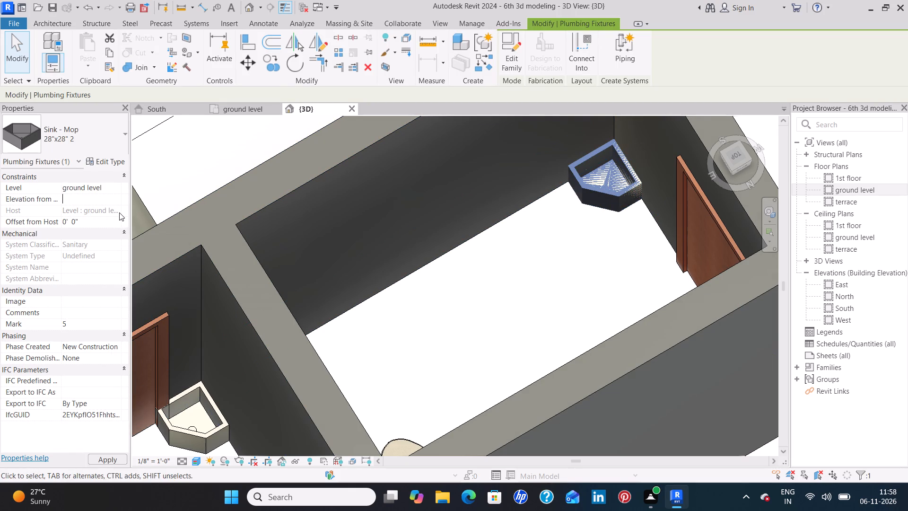
text(4')
key(Return)
click(102, 462)
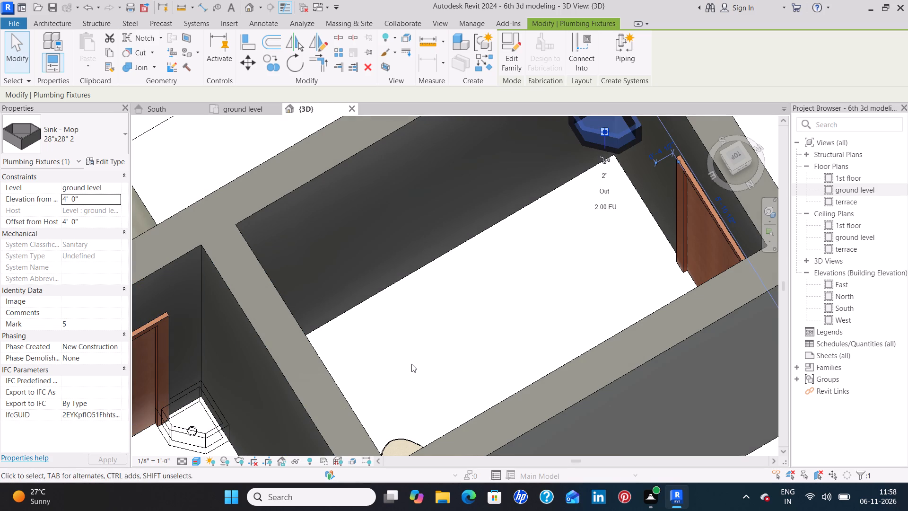
click(411, 364)
Set the smaller bathroom's mop sink elevation from level to 4'.
scroll(387, 378, down, 3)
middle_drag(386, 369, 438, 316)
click(310, 363)
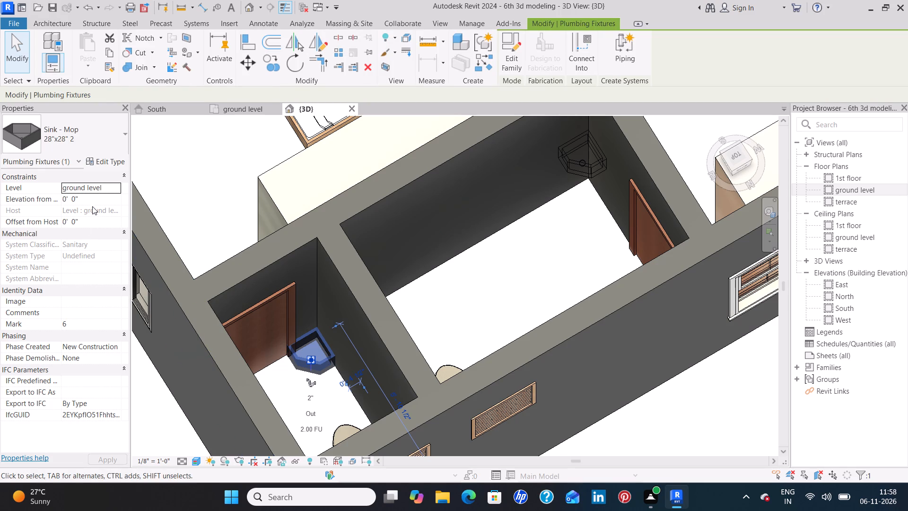
click(93, 203)
key(BackSpace)
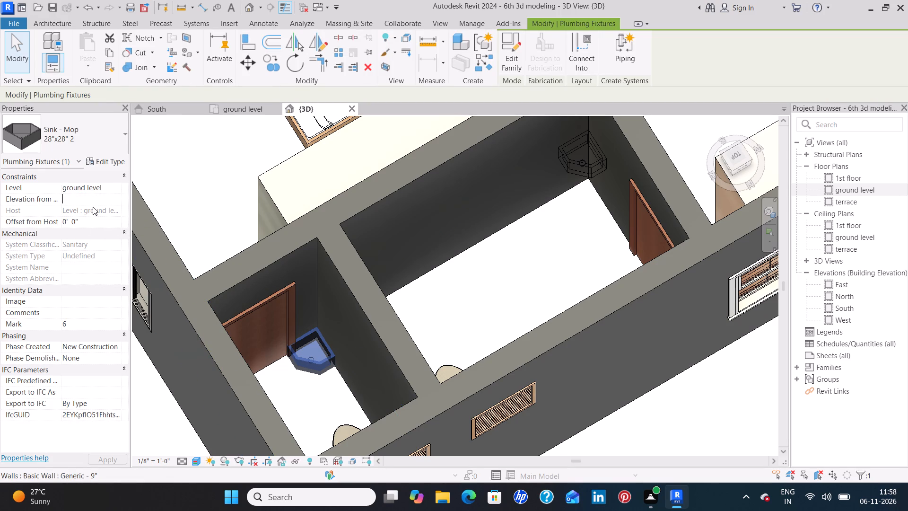
text(4;)
key(BackSpace)
key(apostrophe)
key(Return)
click(100, 457)
click(483, 288)
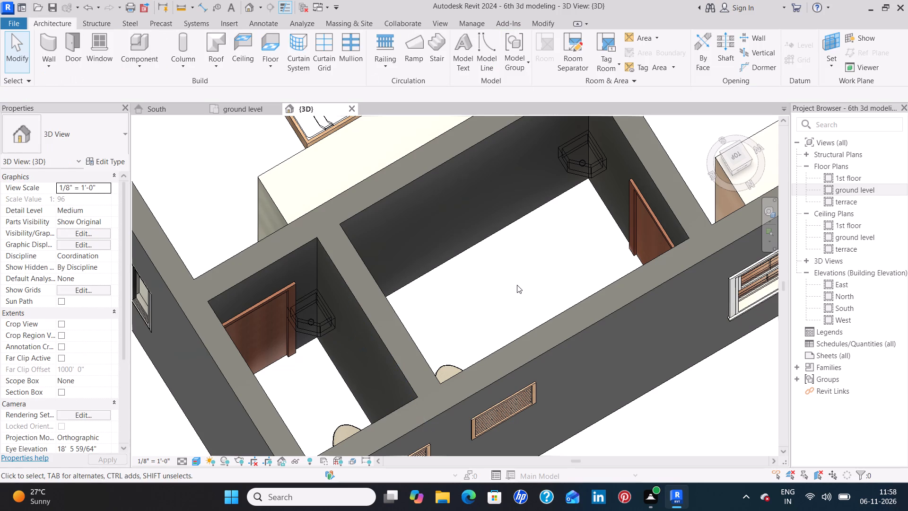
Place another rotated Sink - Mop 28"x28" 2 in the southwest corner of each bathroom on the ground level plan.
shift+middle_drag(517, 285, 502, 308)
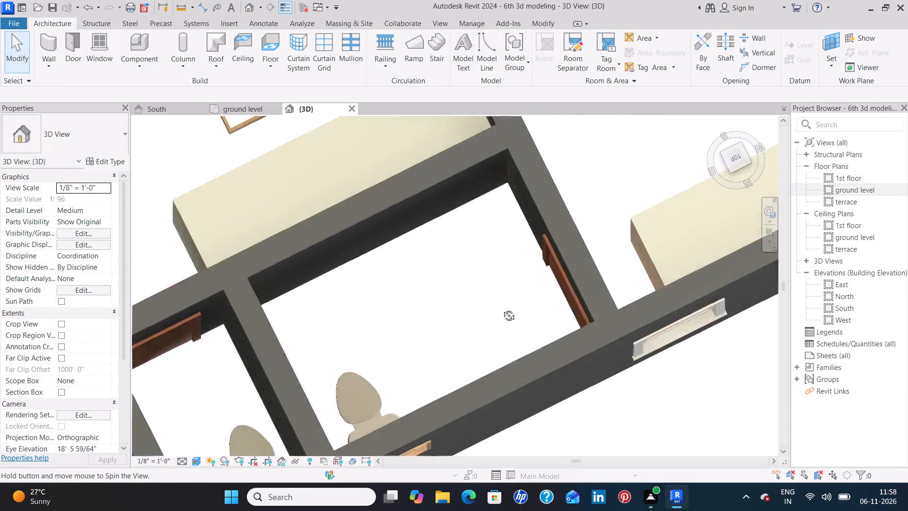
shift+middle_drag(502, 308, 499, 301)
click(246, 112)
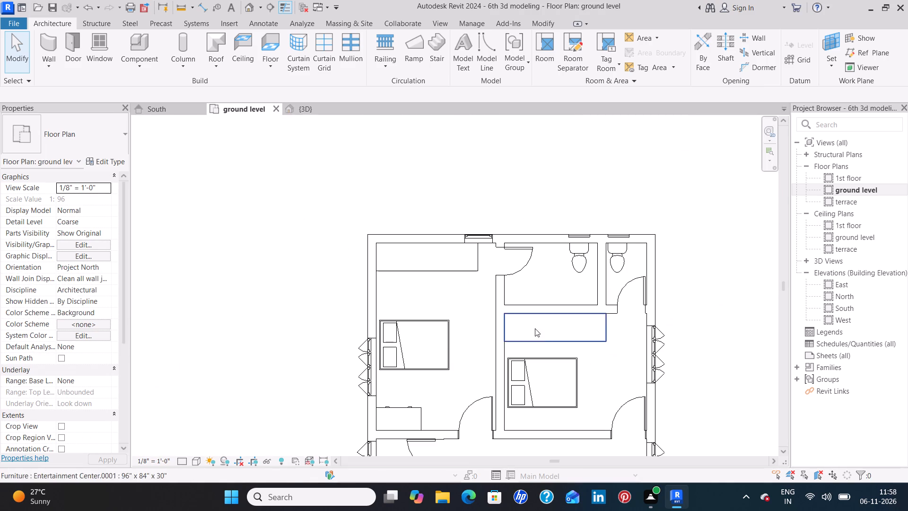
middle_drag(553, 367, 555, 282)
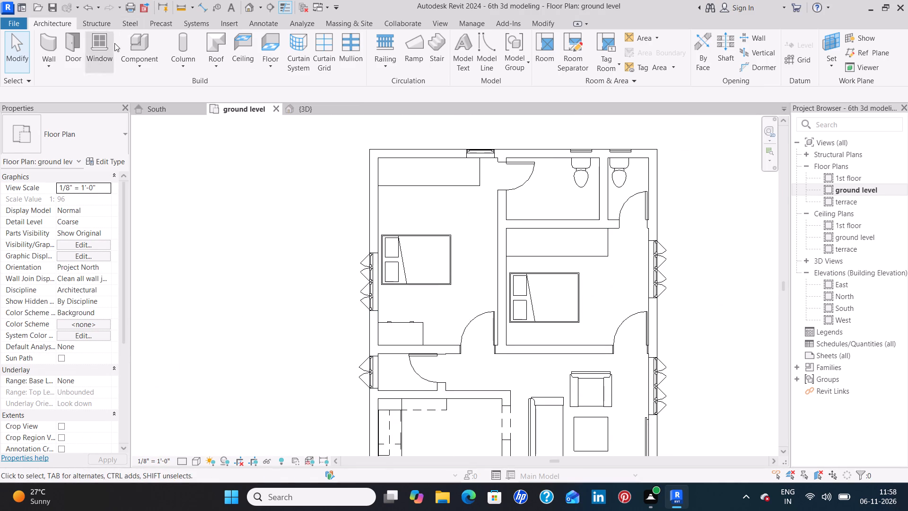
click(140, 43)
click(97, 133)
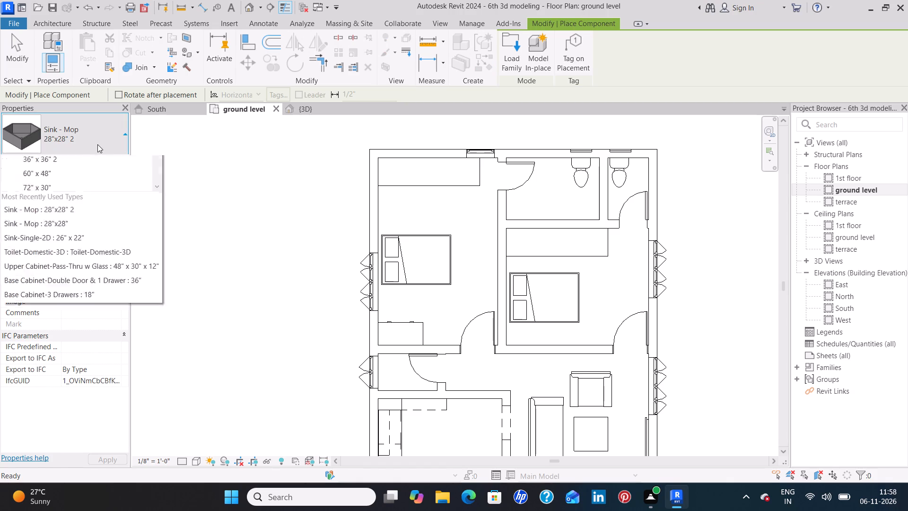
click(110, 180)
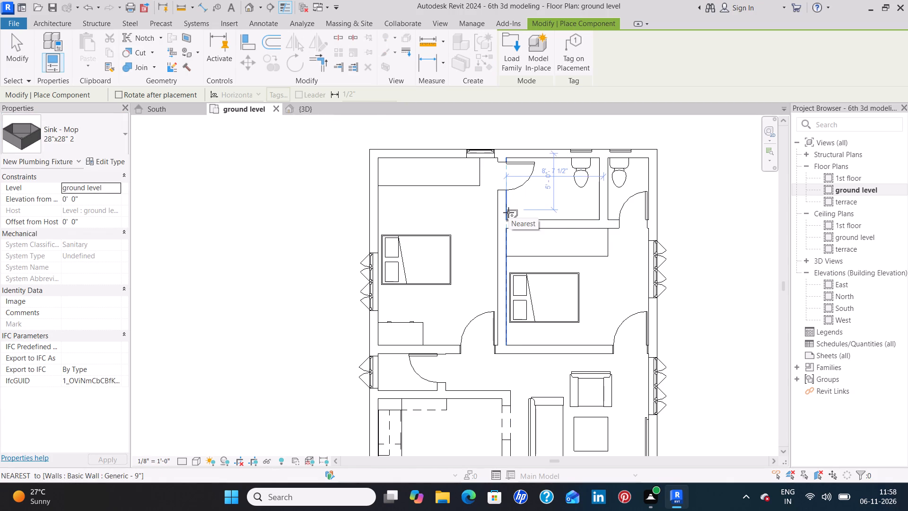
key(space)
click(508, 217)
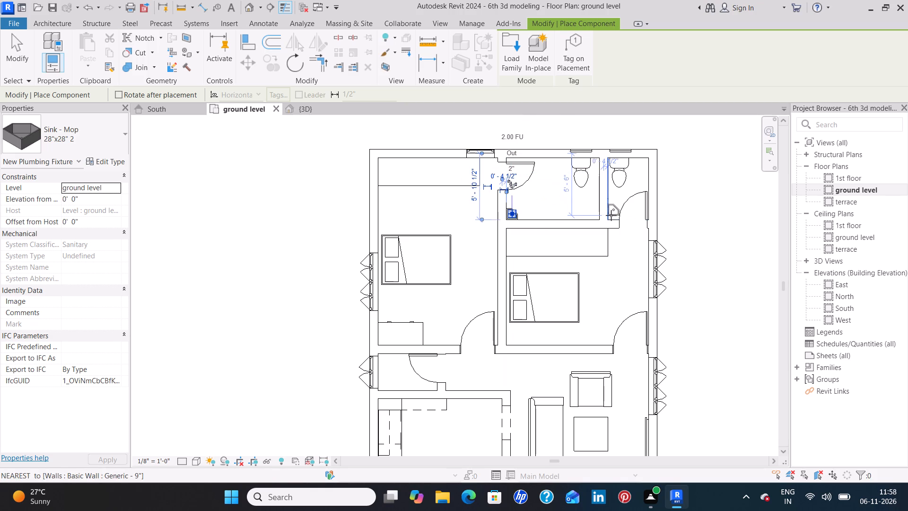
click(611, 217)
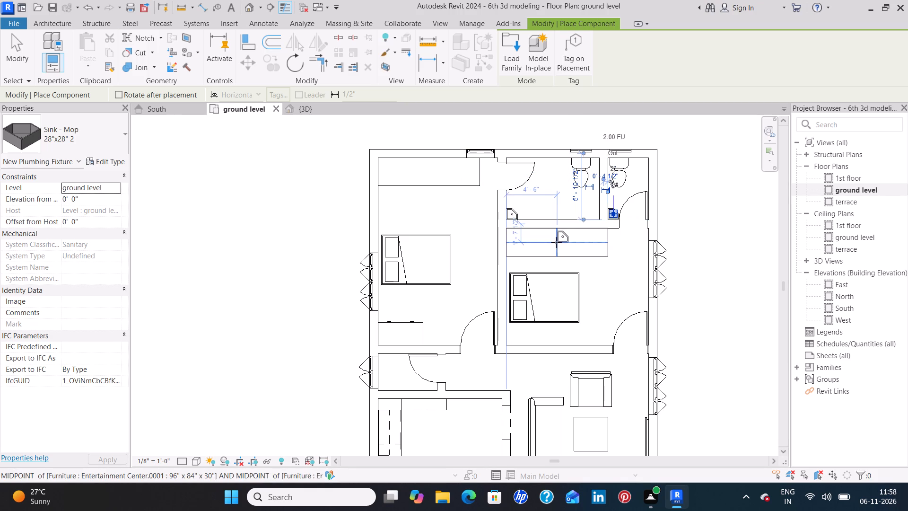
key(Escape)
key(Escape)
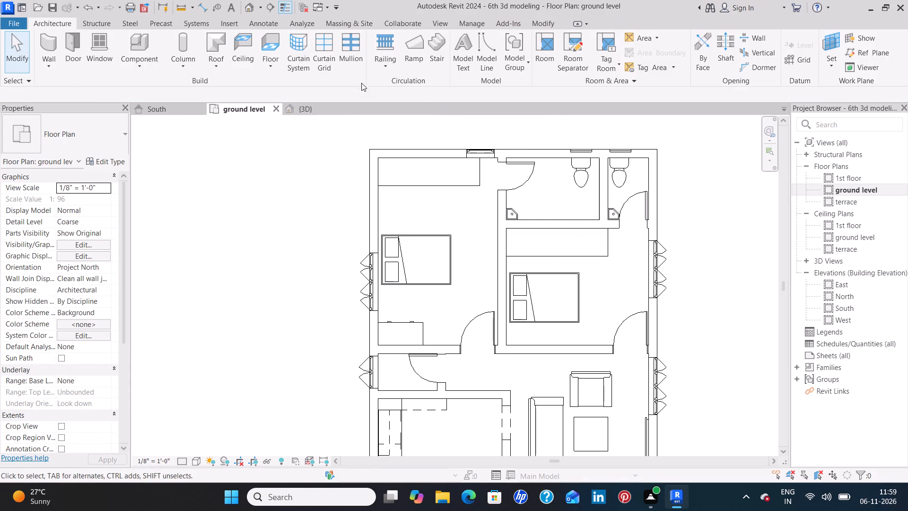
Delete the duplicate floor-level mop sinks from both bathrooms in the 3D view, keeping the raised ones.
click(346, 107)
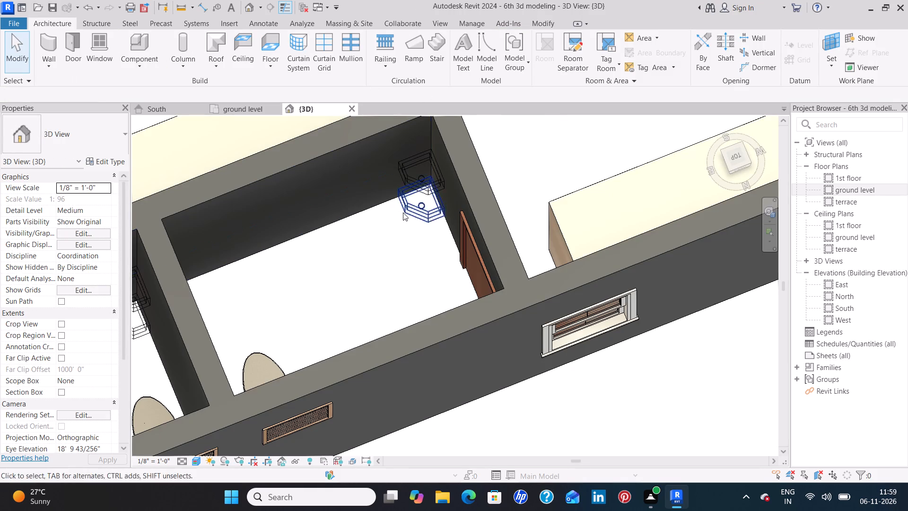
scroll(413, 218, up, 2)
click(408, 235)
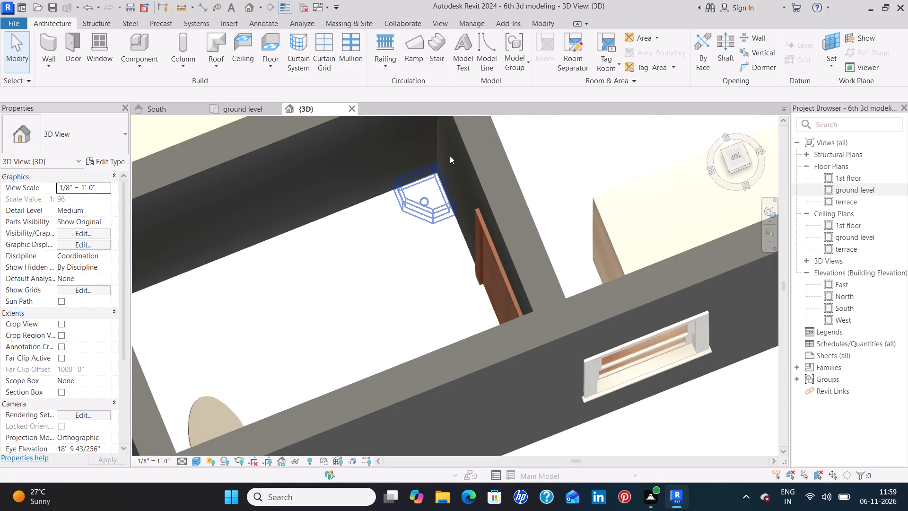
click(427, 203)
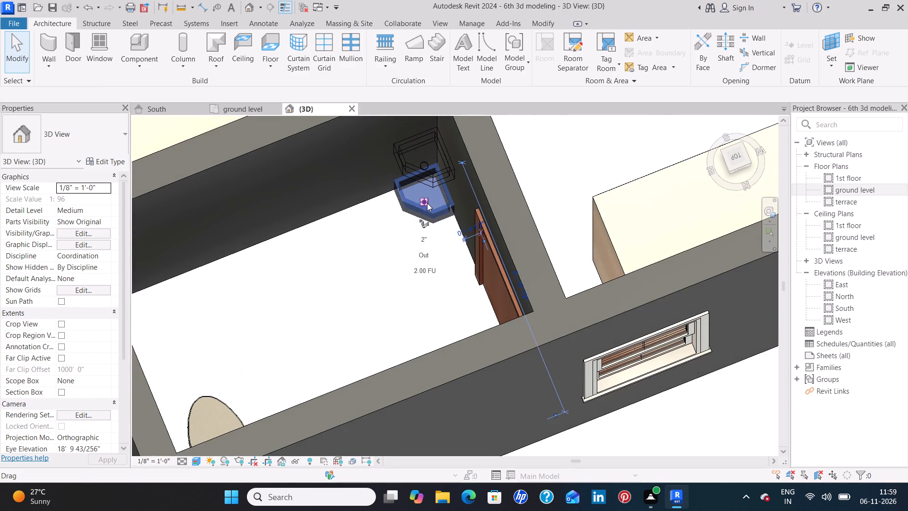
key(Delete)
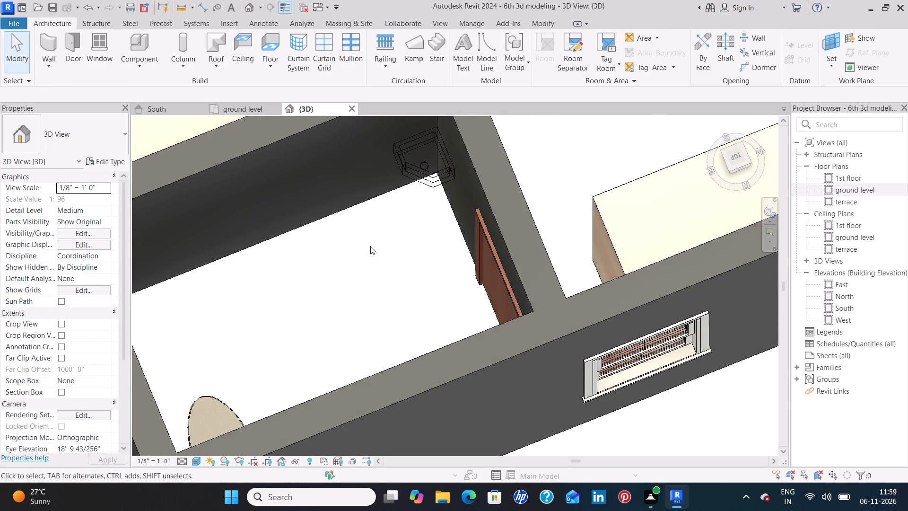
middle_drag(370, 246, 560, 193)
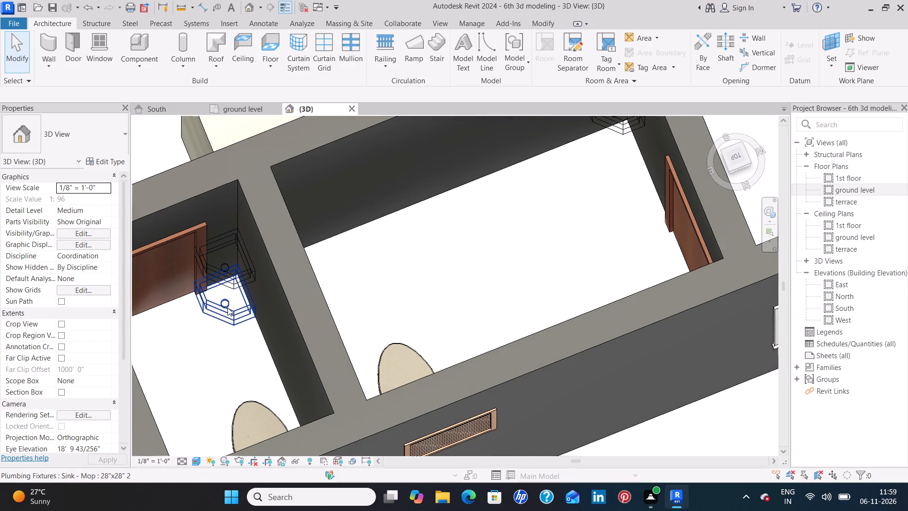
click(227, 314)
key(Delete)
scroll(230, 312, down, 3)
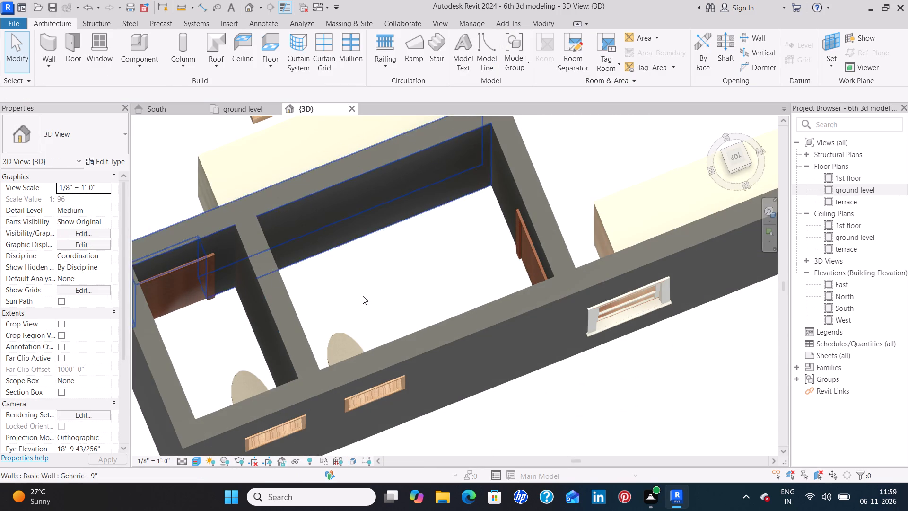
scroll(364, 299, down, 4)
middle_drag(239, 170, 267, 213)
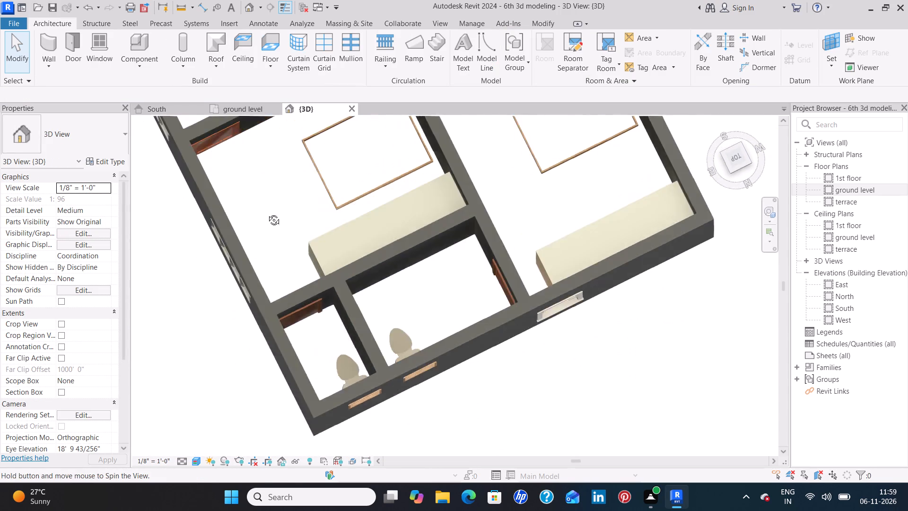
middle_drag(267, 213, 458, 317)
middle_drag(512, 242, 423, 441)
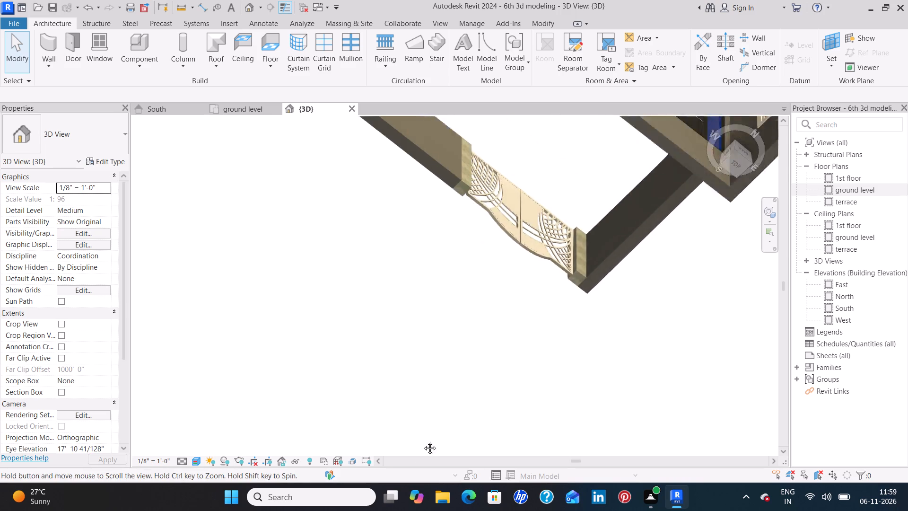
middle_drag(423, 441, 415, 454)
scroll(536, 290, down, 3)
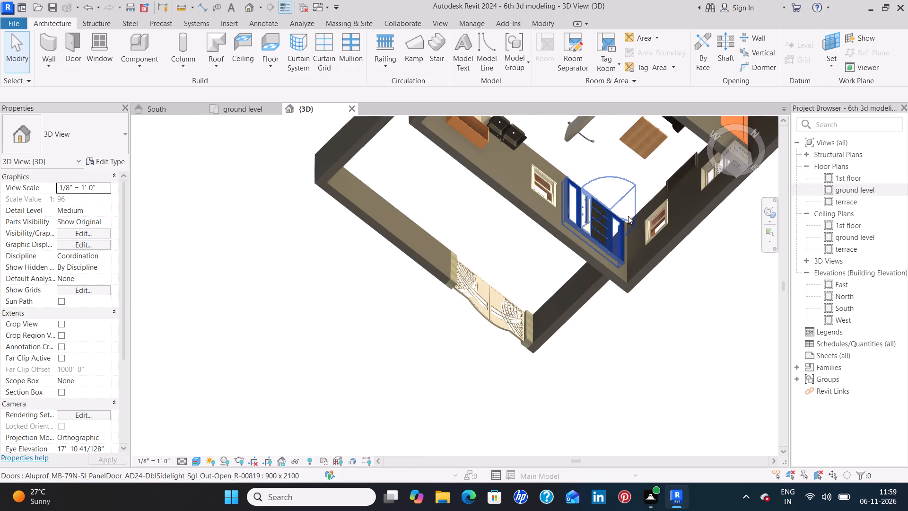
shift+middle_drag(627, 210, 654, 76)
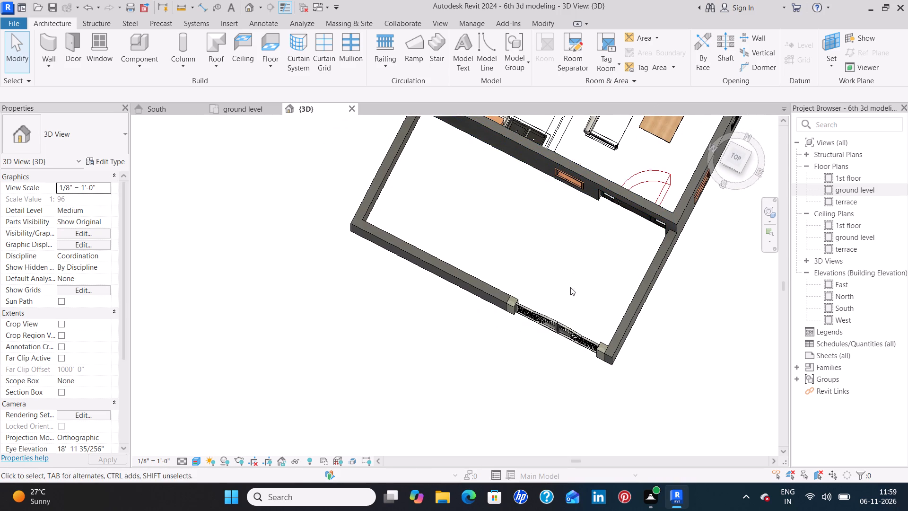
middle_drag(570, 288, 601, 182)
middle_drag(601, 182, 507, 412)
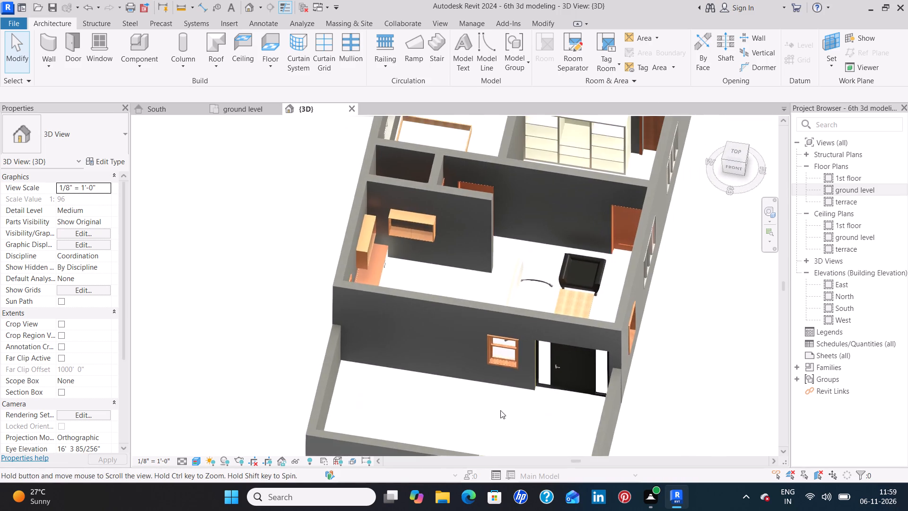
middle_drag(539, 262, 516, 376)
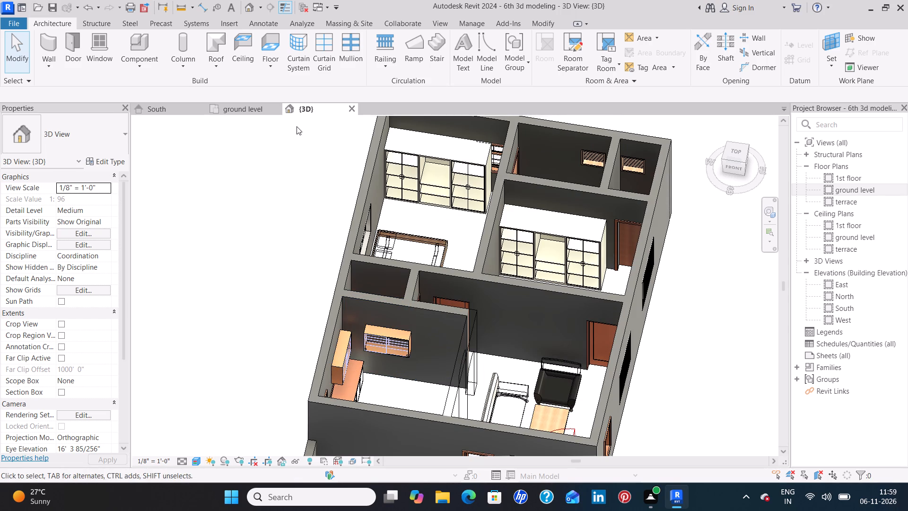
On the ground level plan, nudge the kitchen's north-wall upper cabinet slightly west, to 2' 4 1/2" on its west-side dimension.
click(246, 108)
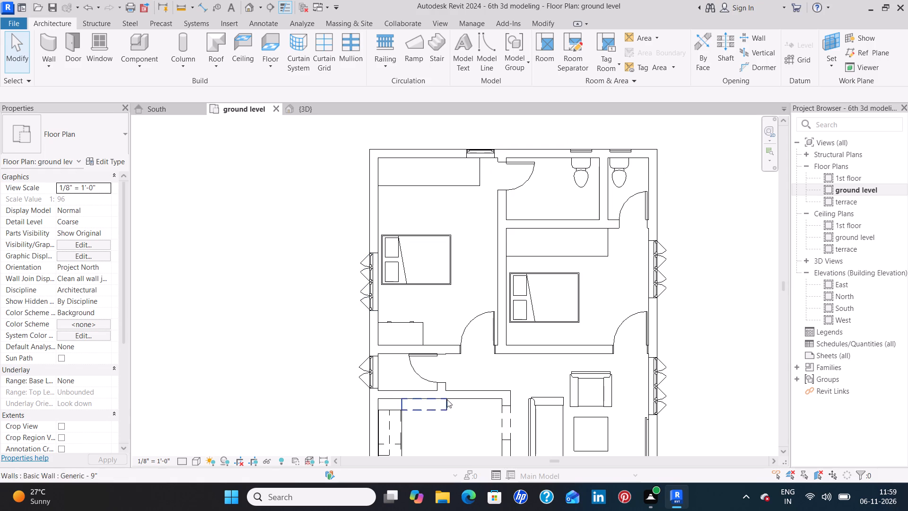
middle_drag(449, 390, 457, 332)
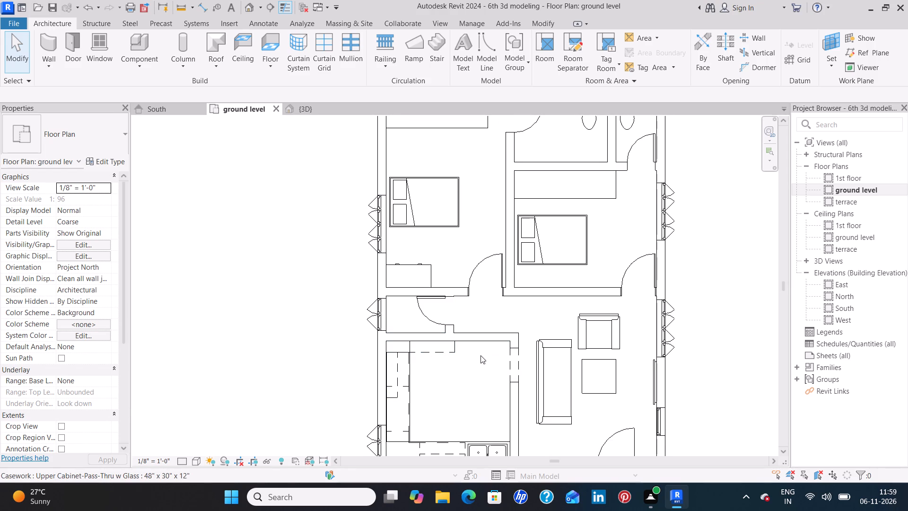
click(453, 353)
scroll(414, 350, up, 8)
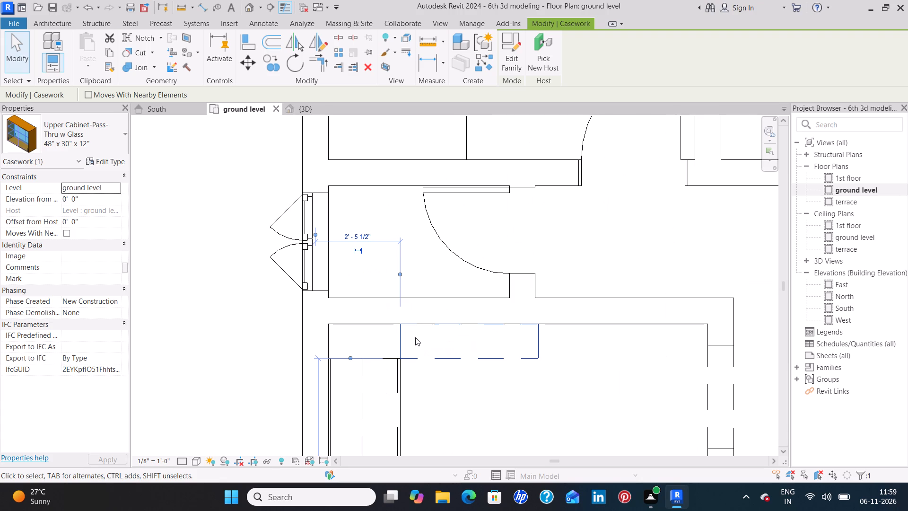
key(Left)
key(Left)
key(Left)
key(Left)
key(Left)
key(Left)
key(Left)
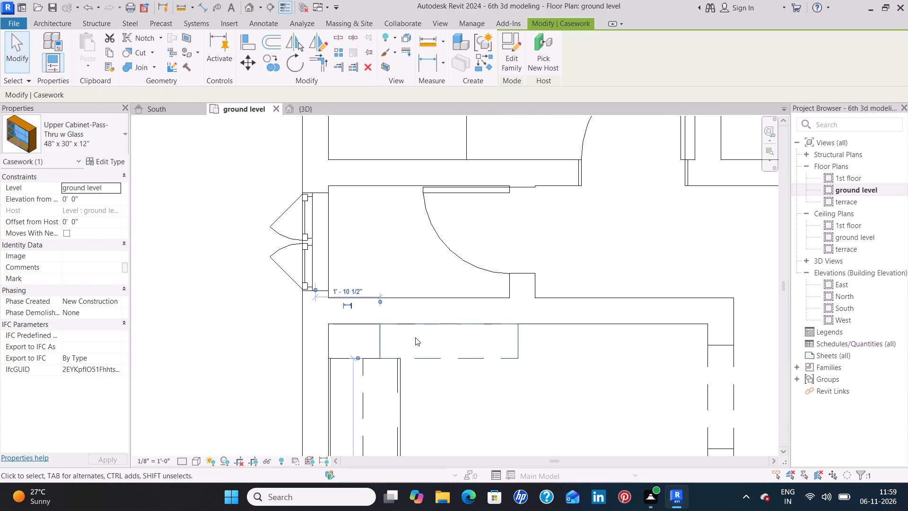
key(Left)
key(Left)
key(Left)
key(Left)
key(Left)
key(Left)
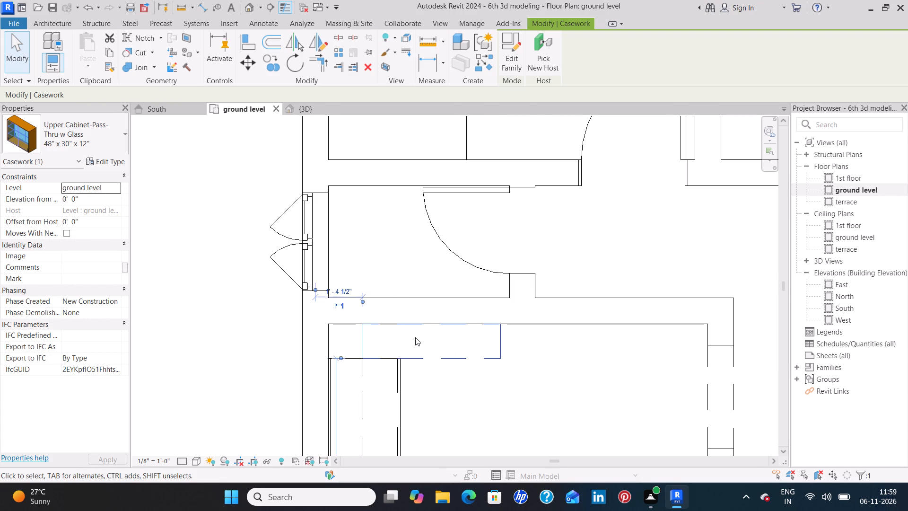
key(Right)
key(Right)
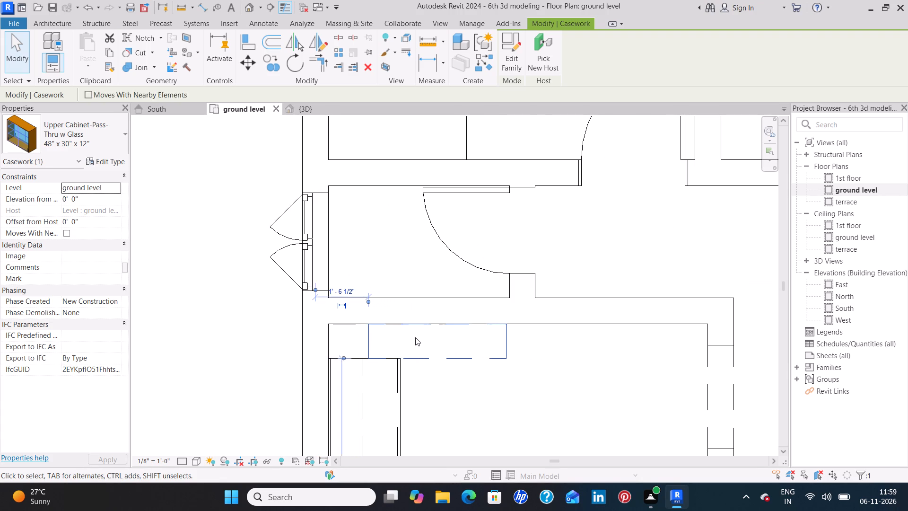
key(Right)
key(Right)
key(Right)
key(Right)
key(Right)
key(Right)
key(Right)
key(Right)
key(Right)
key(Right)
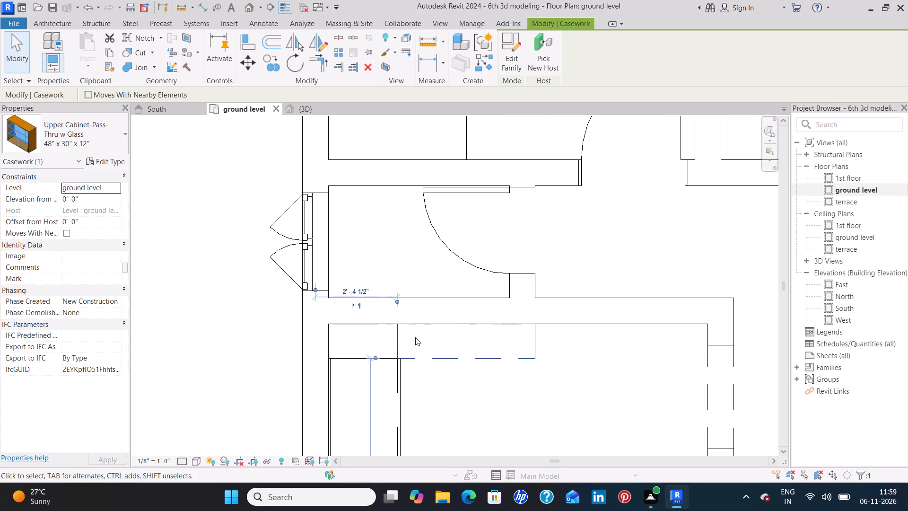
click(440, 396)
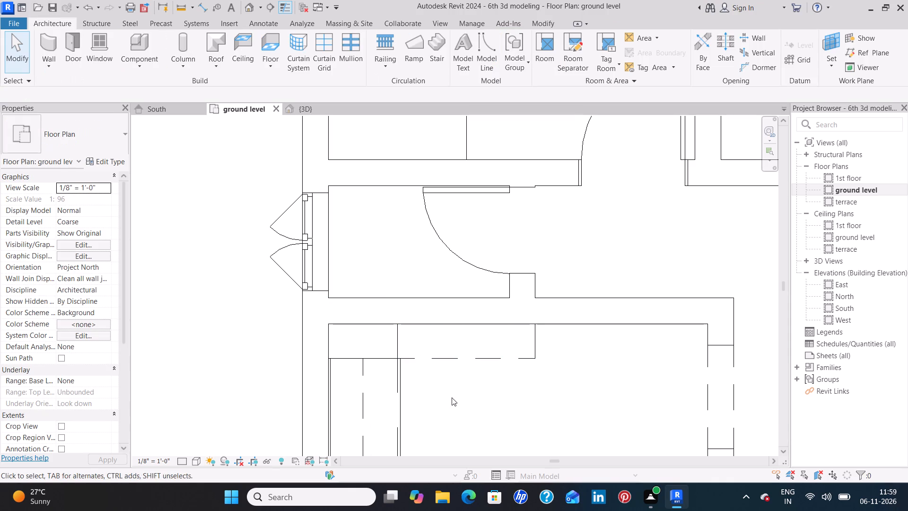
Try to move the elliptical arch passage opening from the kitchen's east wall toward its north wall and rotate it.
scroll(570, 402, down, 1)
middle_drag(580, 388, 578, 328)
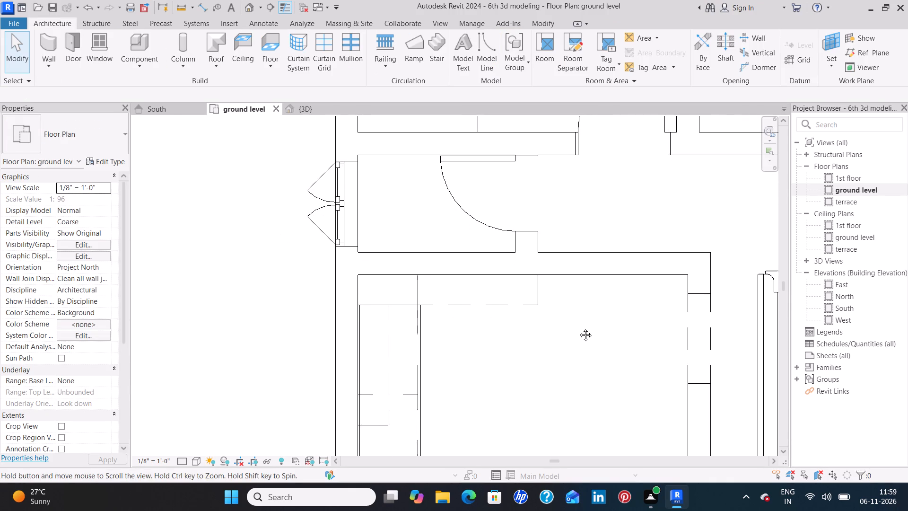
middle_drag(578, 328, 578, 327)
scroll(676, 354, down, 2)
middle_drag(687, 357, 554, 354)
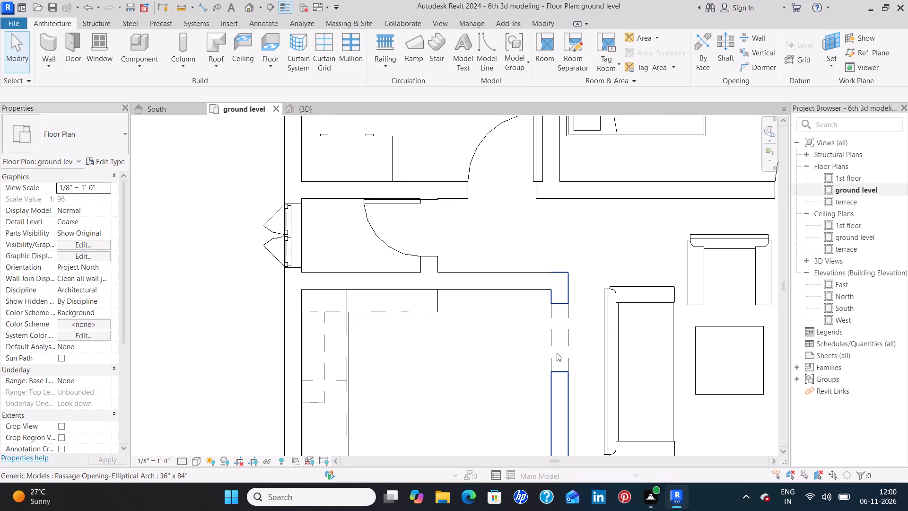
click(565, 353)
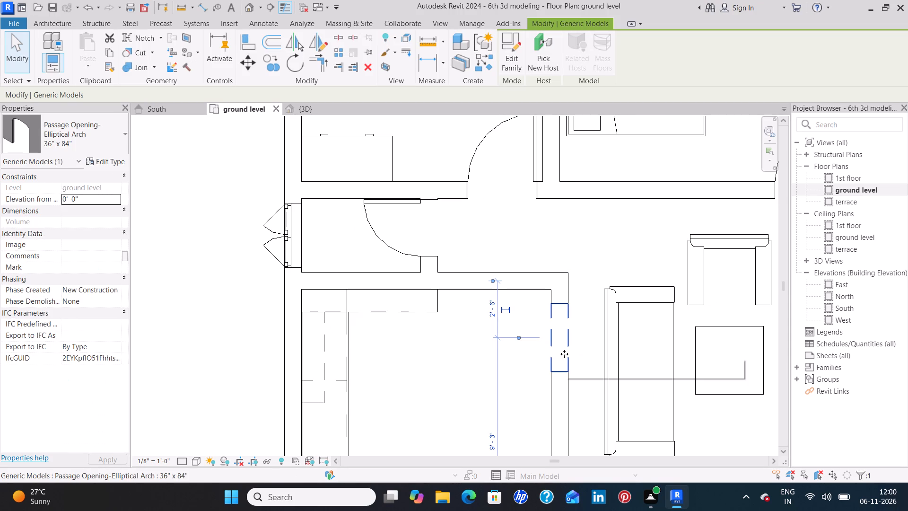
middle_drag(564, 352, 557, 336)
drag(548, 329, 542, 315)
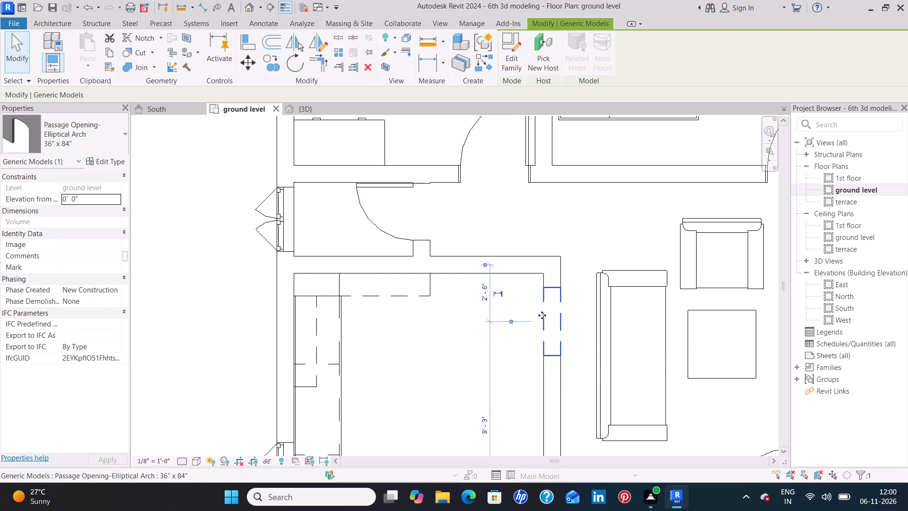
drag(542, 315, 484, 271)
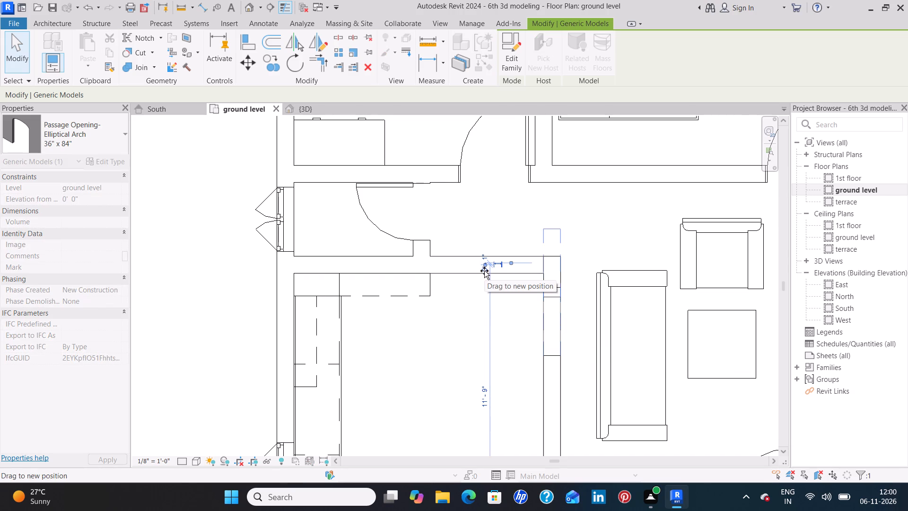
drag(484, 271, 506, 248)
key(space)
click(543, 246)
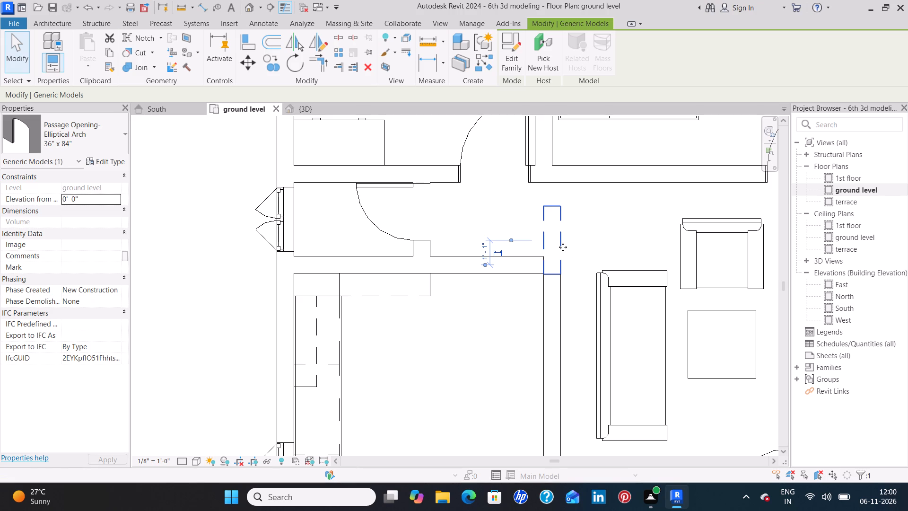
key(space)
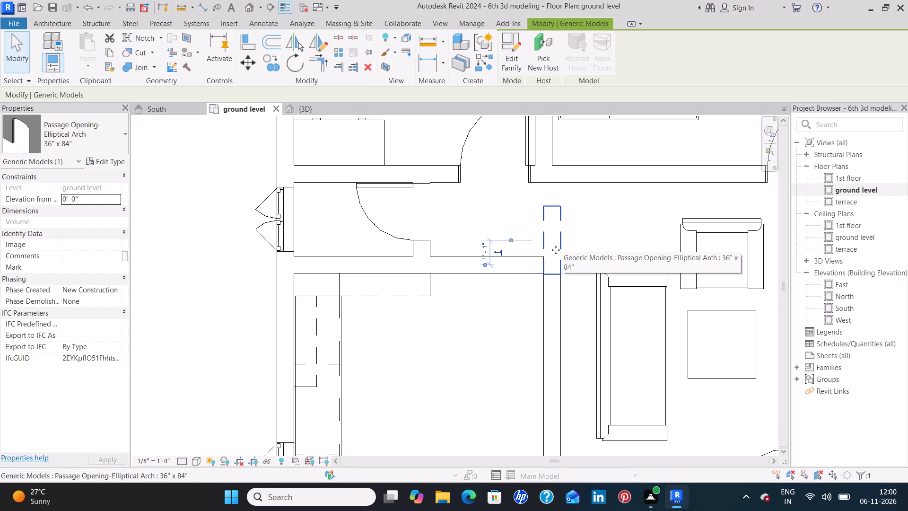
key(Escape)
Delete the 36" x 84" elliptical arch passage opening at the north end of the kitchen's east wall.
click(557, 246)
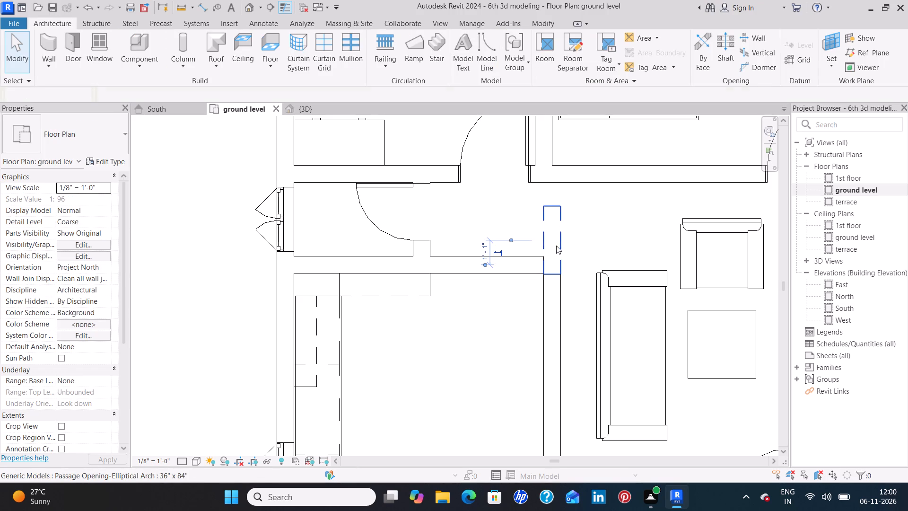
key(space)
key(space)
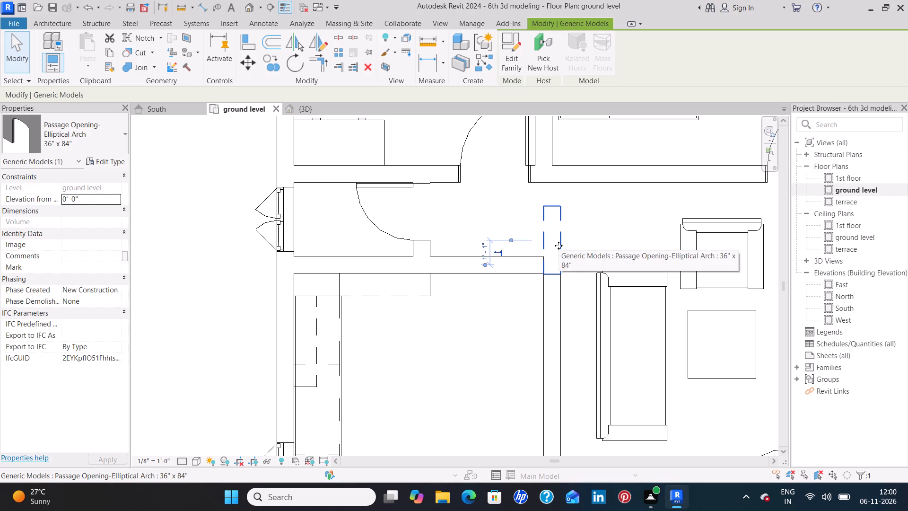
key(Delete)
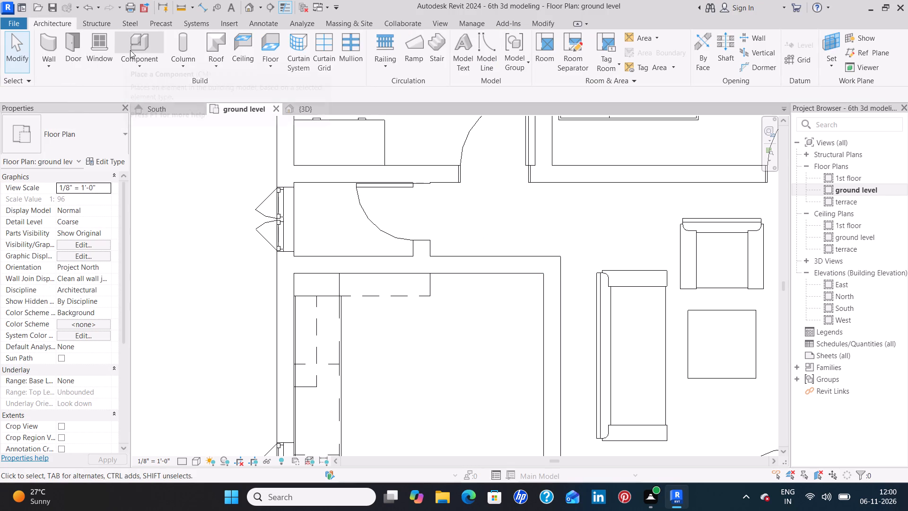
Place a Passage Opening-Elliptical Arch 36" x 84" in the kitchen's north wall, near its east end.
click(136, 49)
click(104, 146)
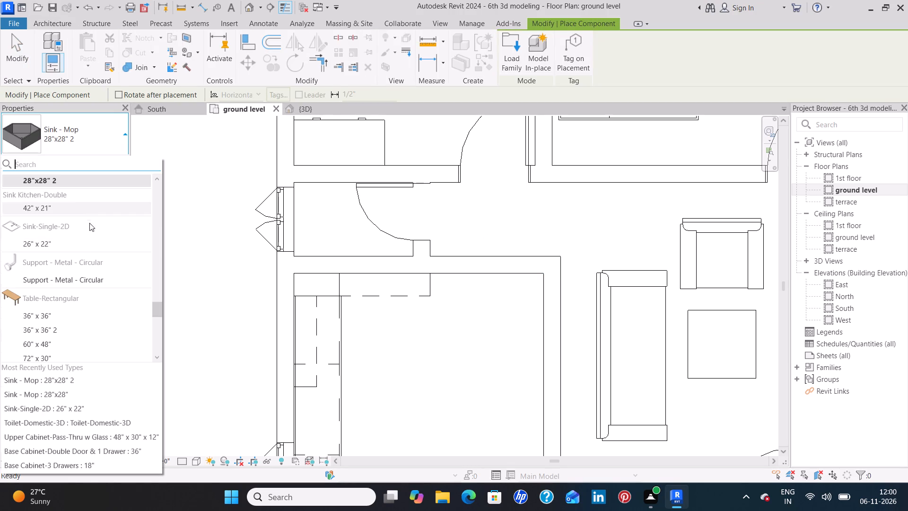
scroll(81, 260, down, 8)
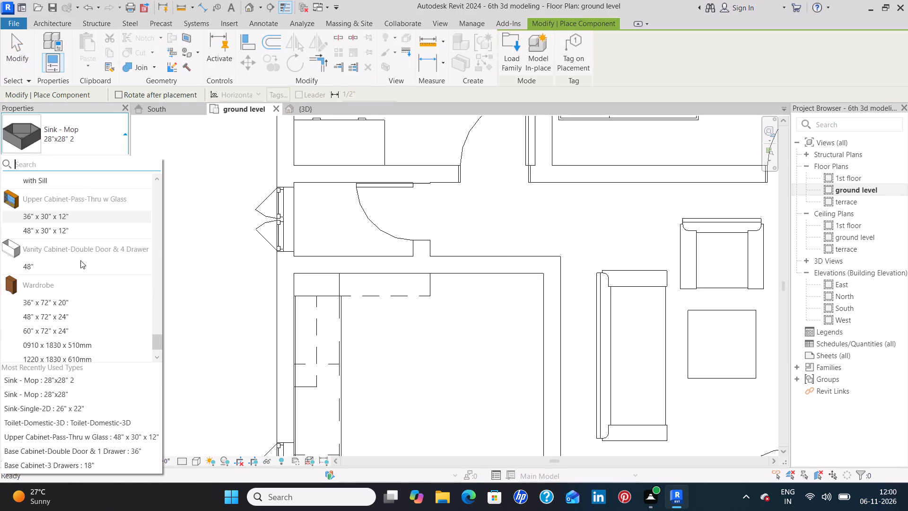
scroll(80, 260, up, 19)
scroll(82, 259, up, 3)
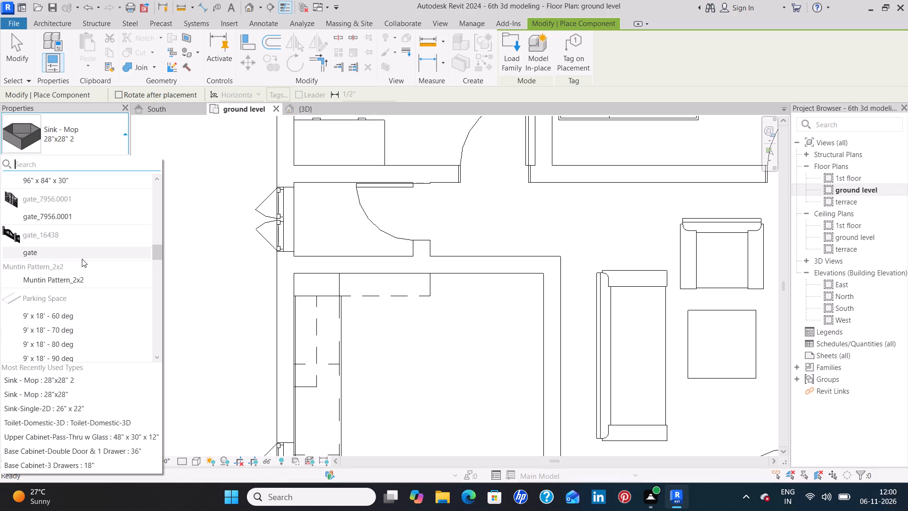
scroll(82, 259, down, 3)
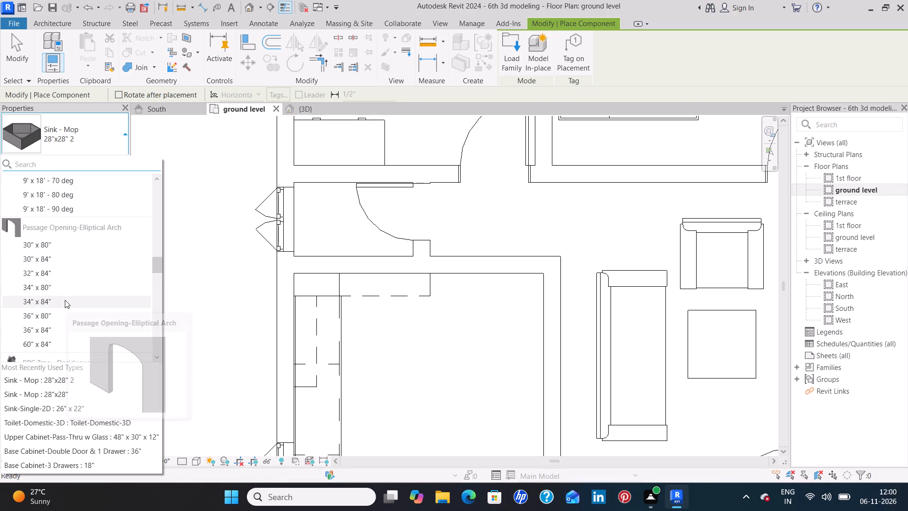
click(63, 328)
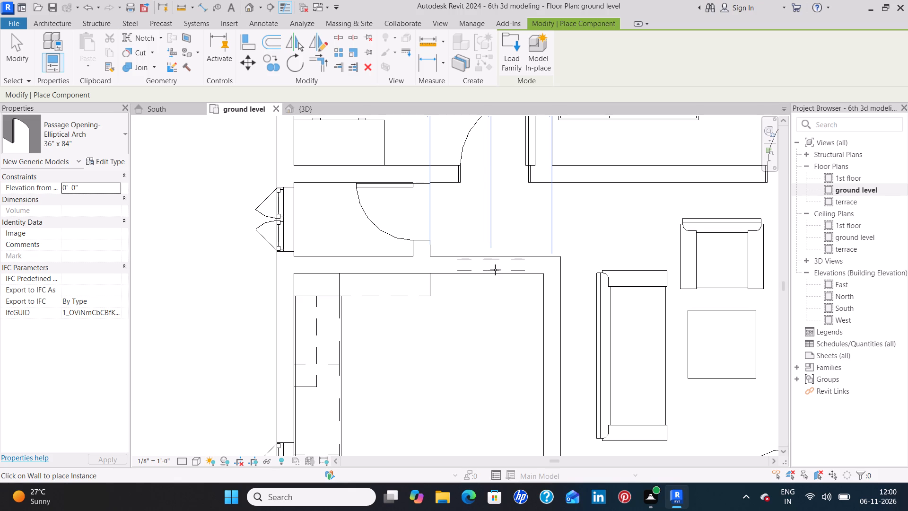
click(495, 270)
key(Escape)
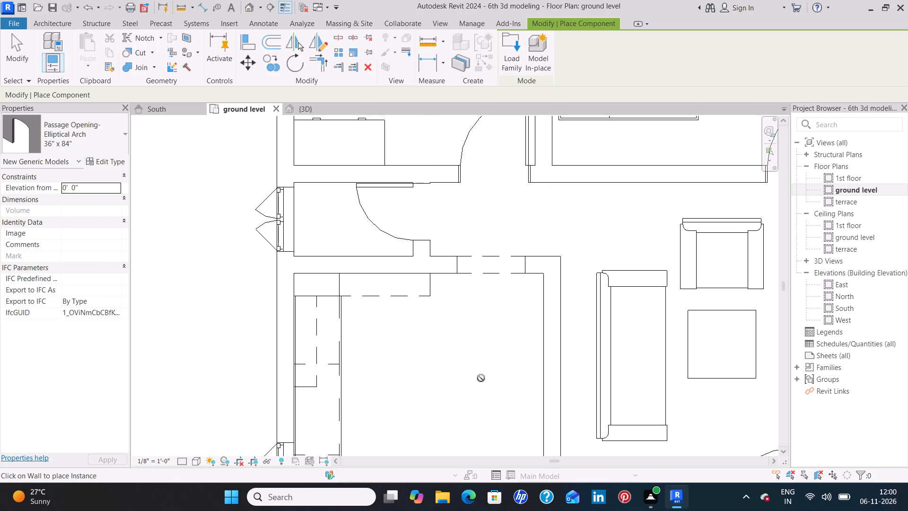
scroll(482, 378, down, 4)
middle_drag(481, 393, 503, 296)
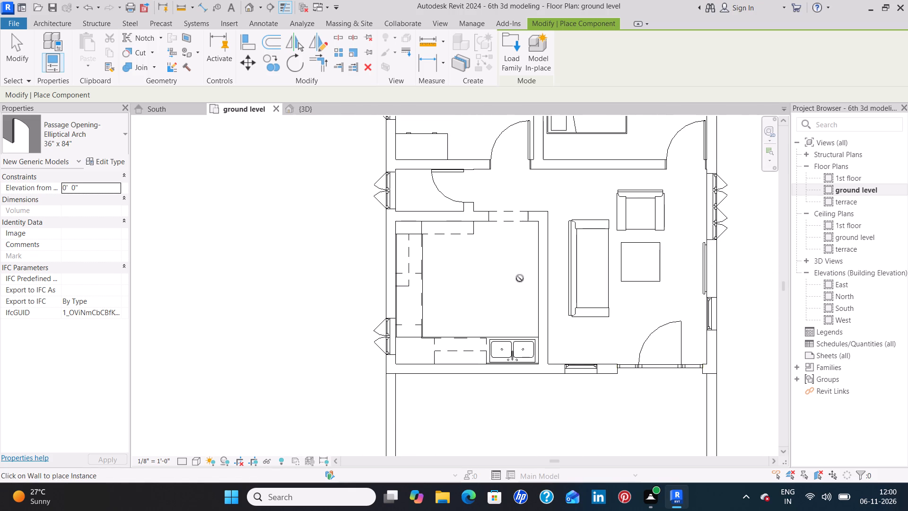
key(Escape)
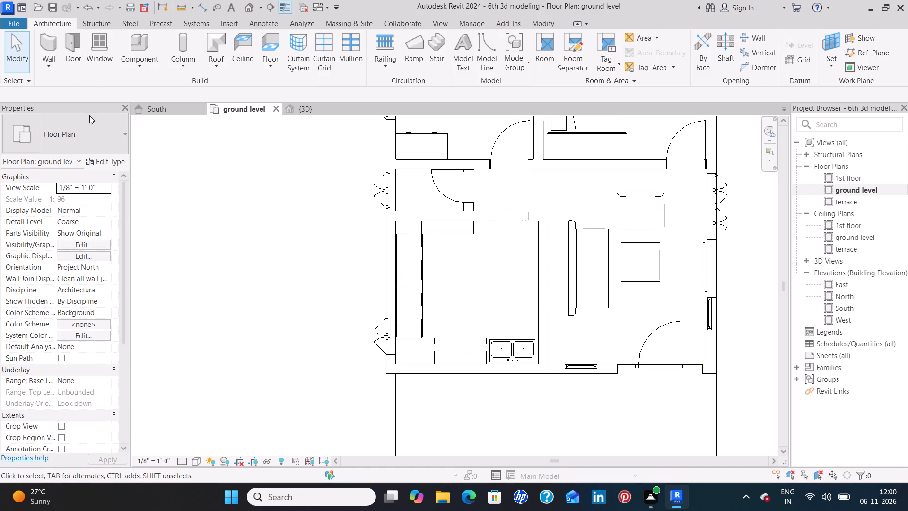
Load the Refrigerator-Built-in family from the Domestic folder of the US library's Specialty Equipment for component placement.
click(144, 44)
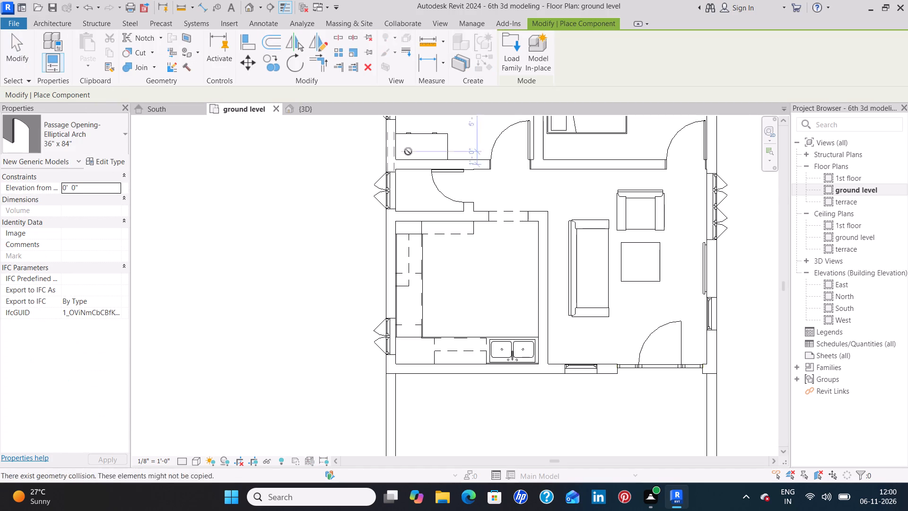
click(515, 62)
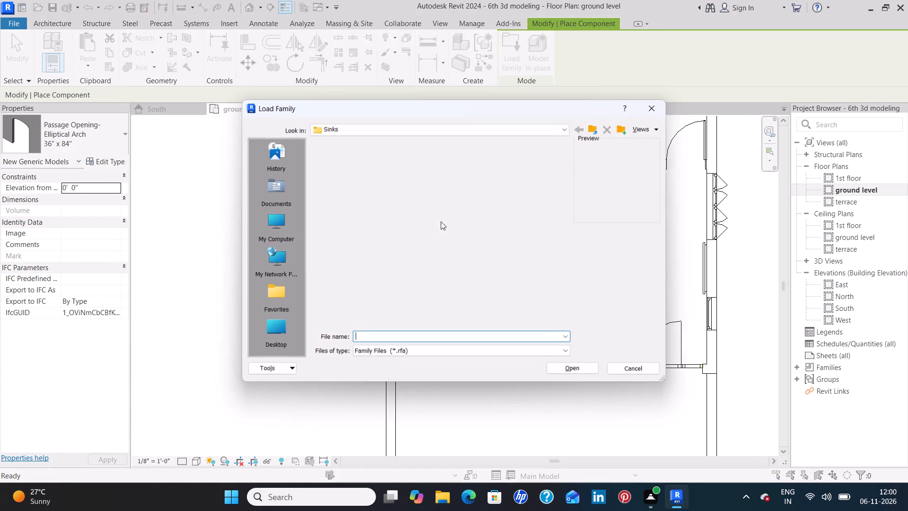
click(596, 128)
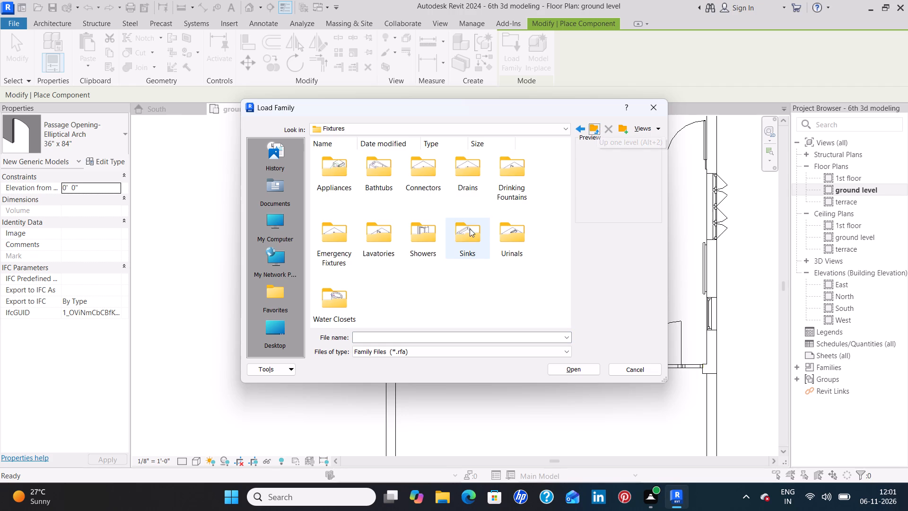
click(594, 127)
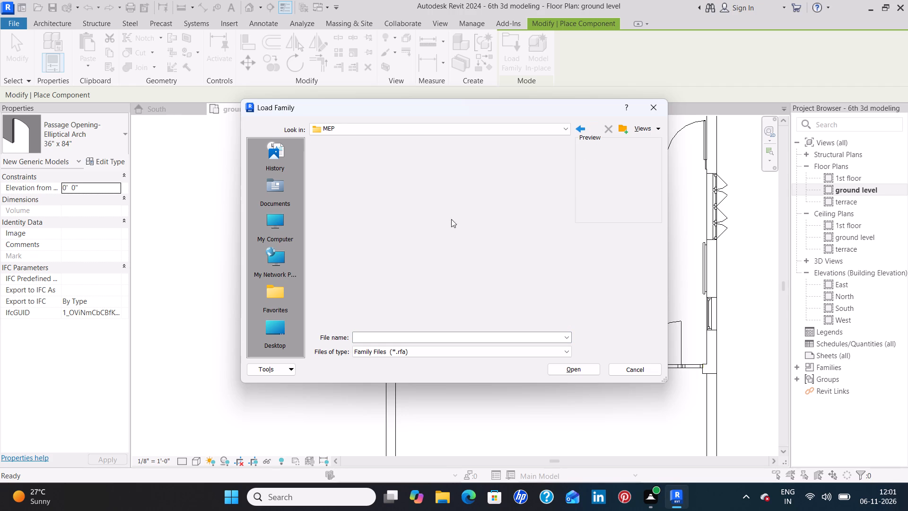
click(594, 129)
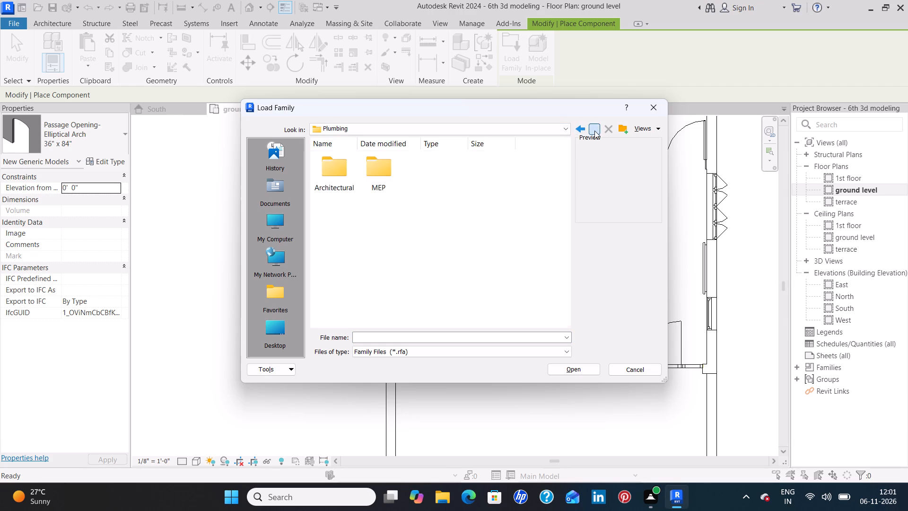
click(594, 131)
scroll(480, 238, down, 2)
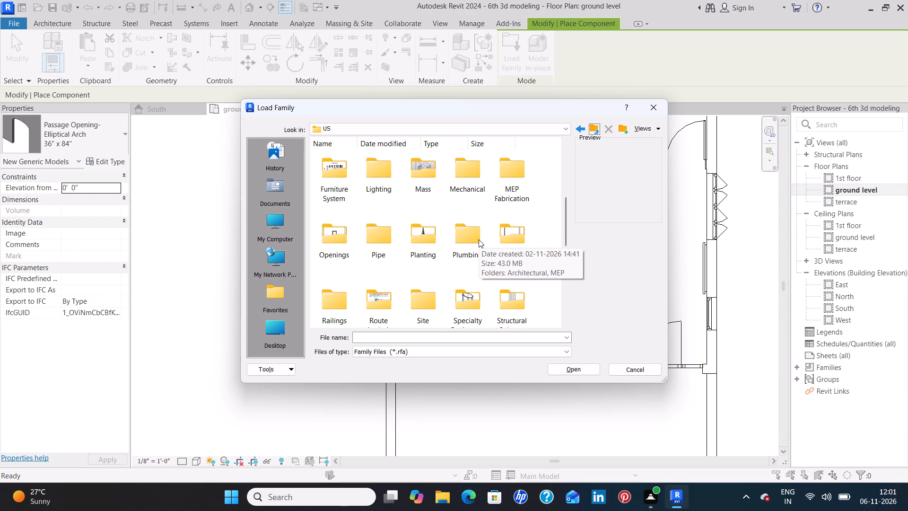
scroll(479, 239, down, 1)
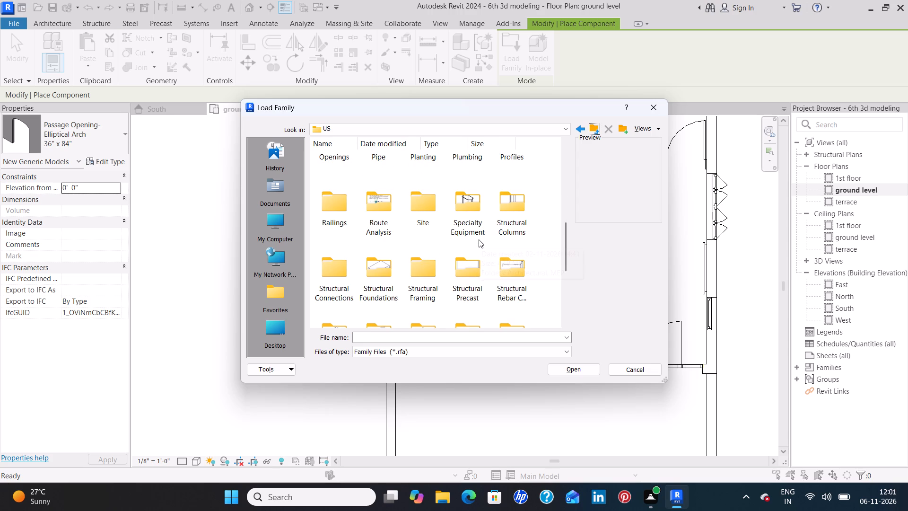
double_click(464, 210)
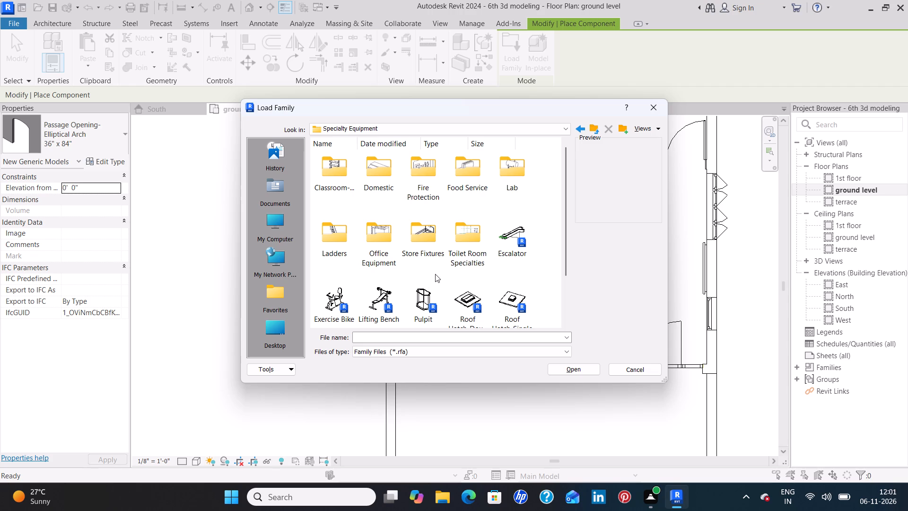
scroll(435, 274, down, 2)
scroll(435, 274, up, 2)
click(387, 169)
double_click(387, 169)
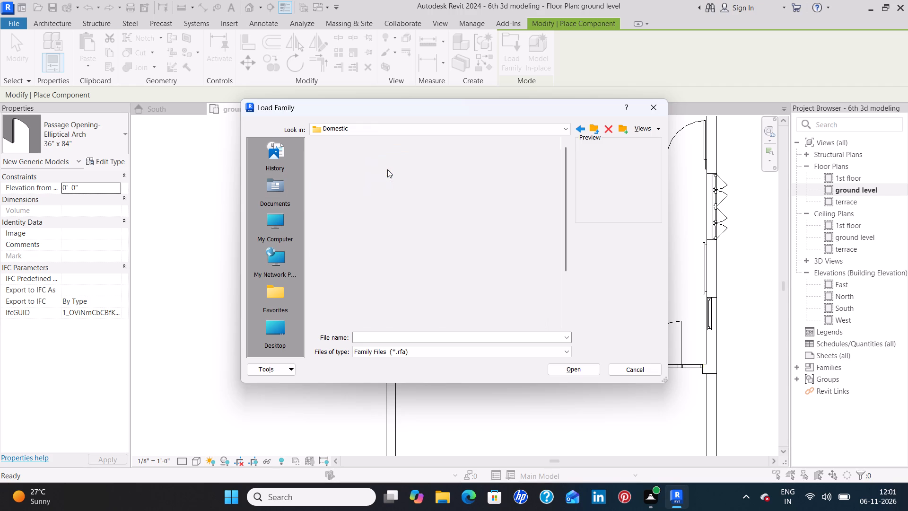
scroll(421, 238, down, 3)
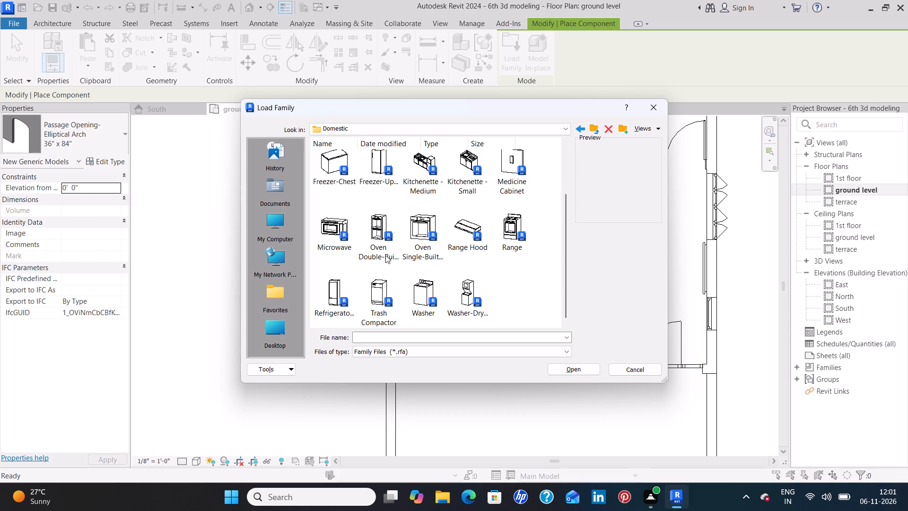
click(334, 291)
click(588, 372)
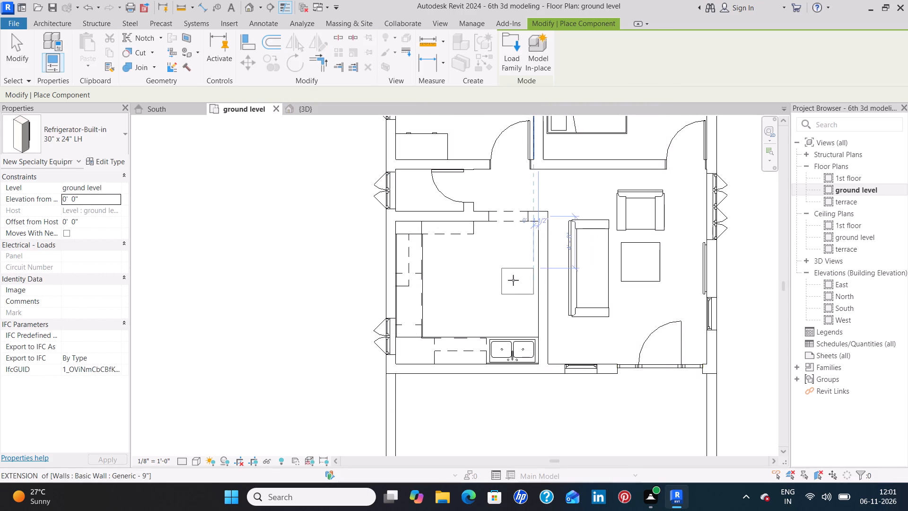
Place the 30" x 24" LH built-in refrigerator against the kitchen's east wall, about midway along it.
key(space)
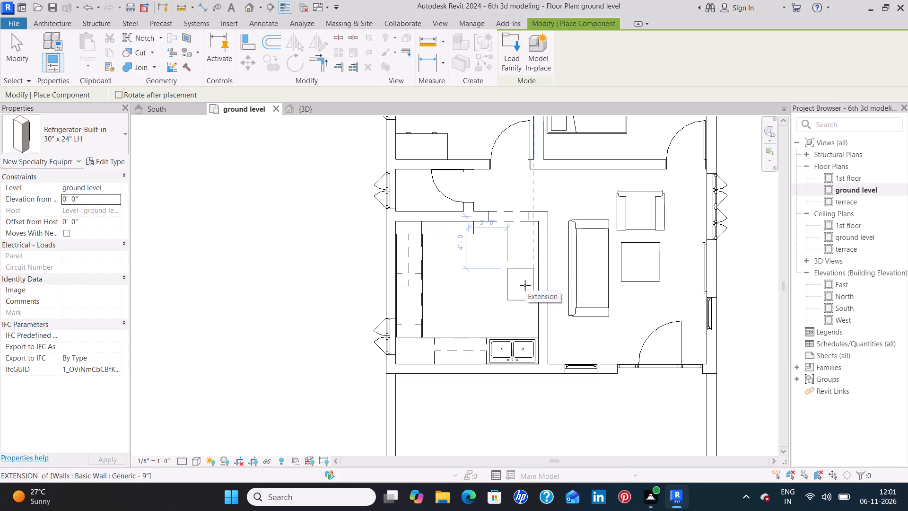
scroll(525, 285, up, 3)
click(525, 285)
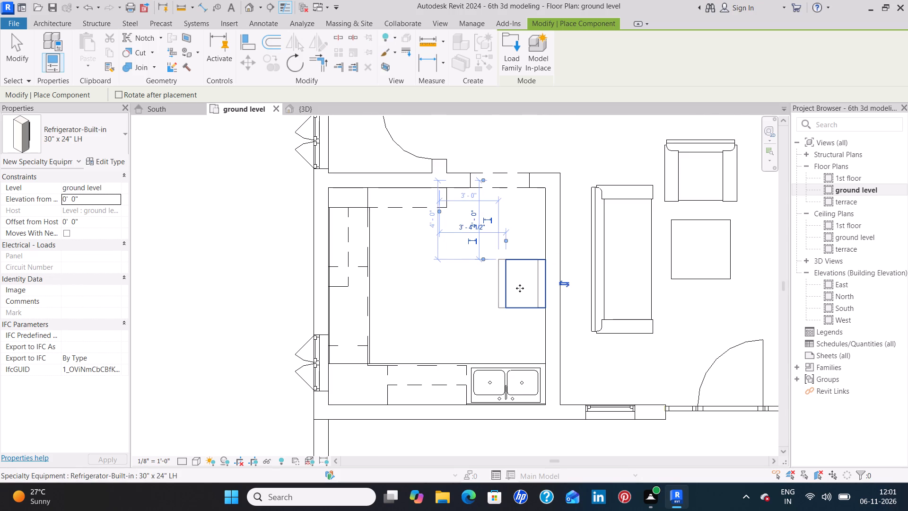
key(Escape)
key(Escape)
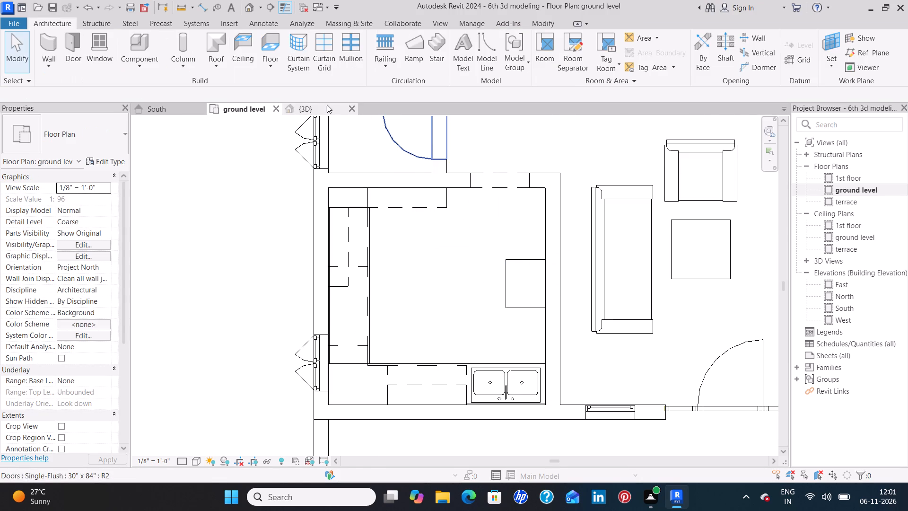
In the 3D view, turn the refrigerator so its front faces the kitchen interior, away from the east wall.
click(325, 105)
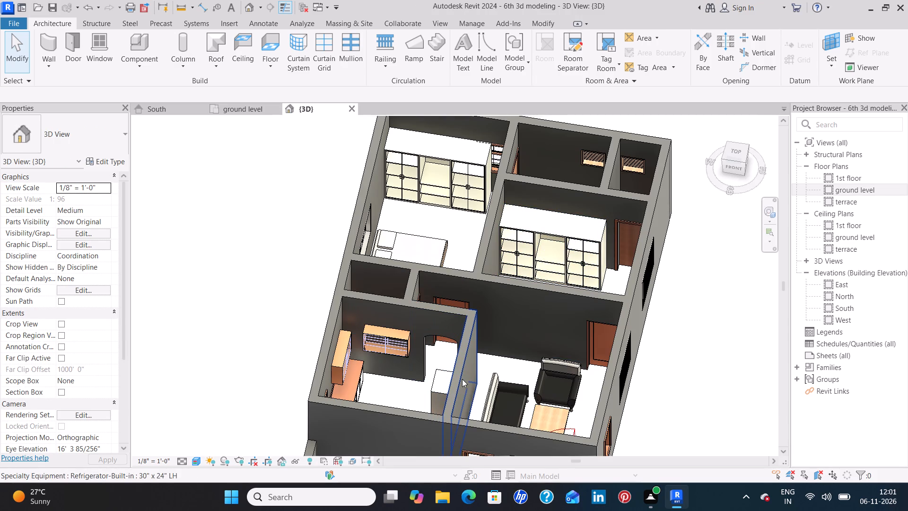
shift+middle_drag(464, 379, 533, 373)
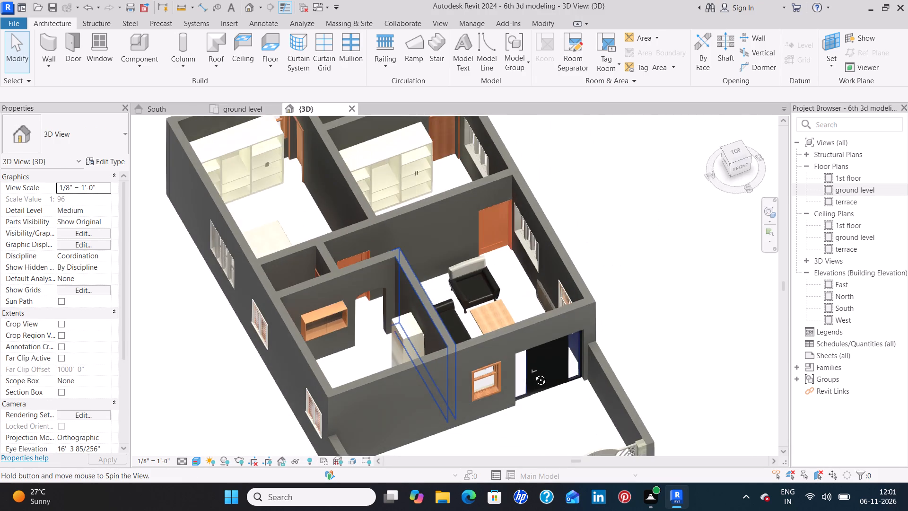
shift+middle_drag(533, 373, 554, 366)
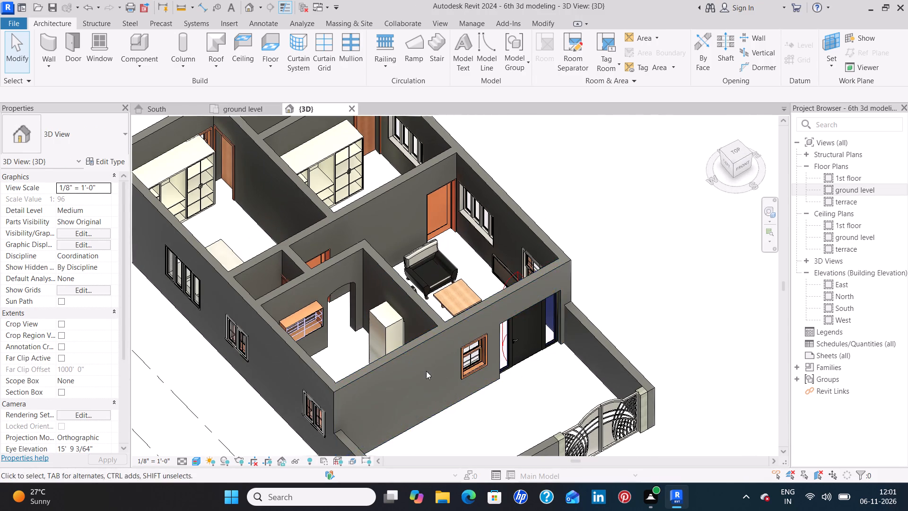
click(384, 329)
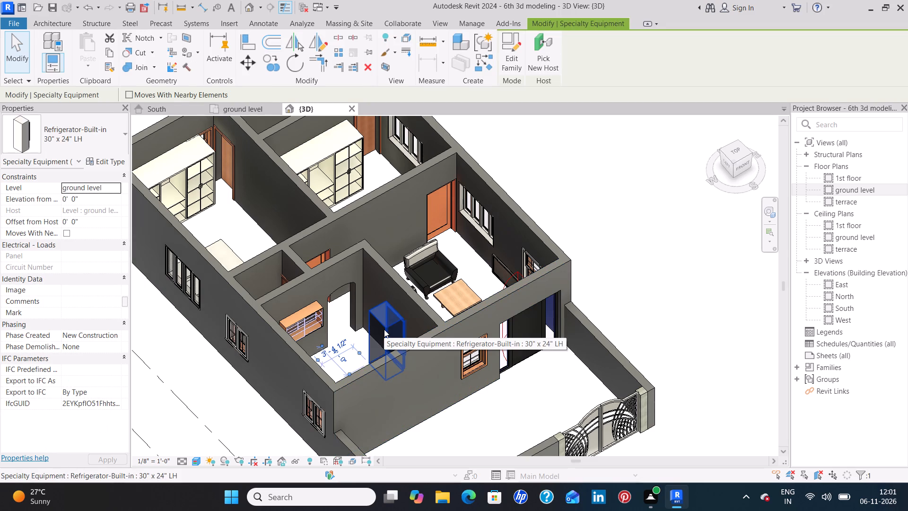
key(space)
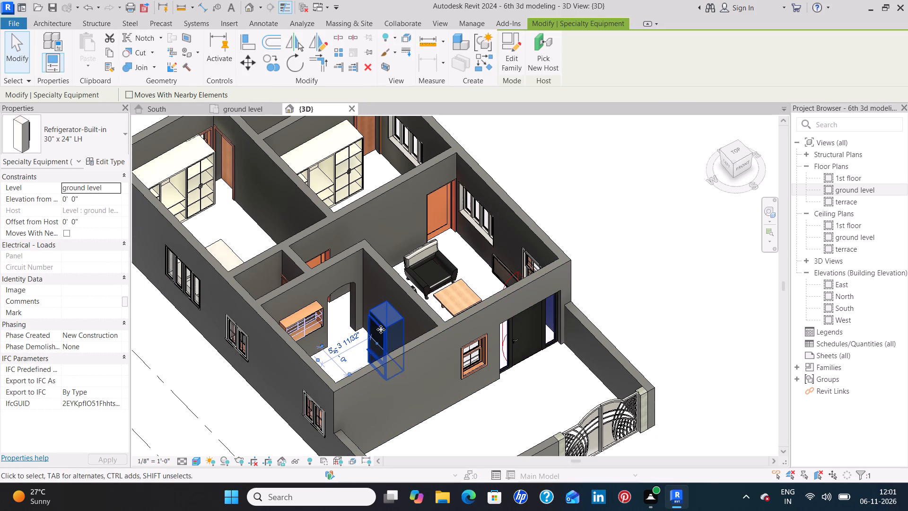
click(341, 316)
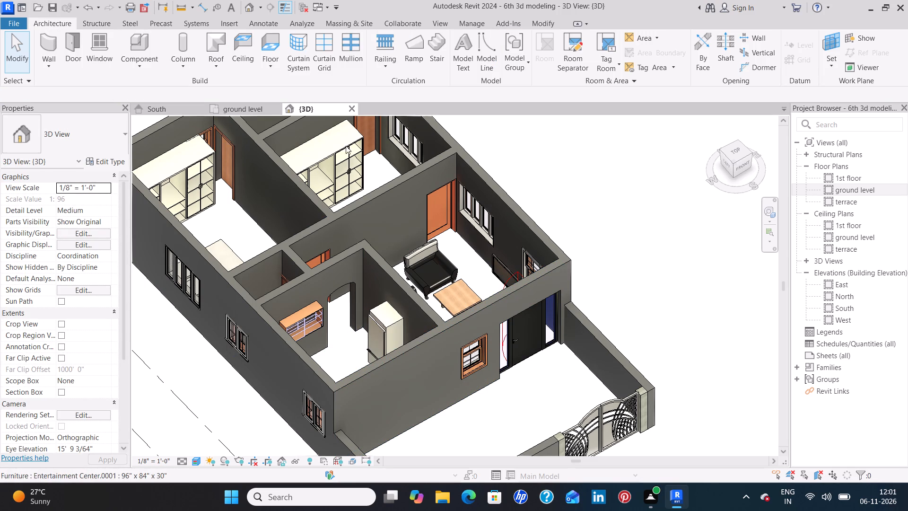
On the ground level plan, load the Cook Top-2 Unit family from the Domestic folder for component placement.
click(247, 108)
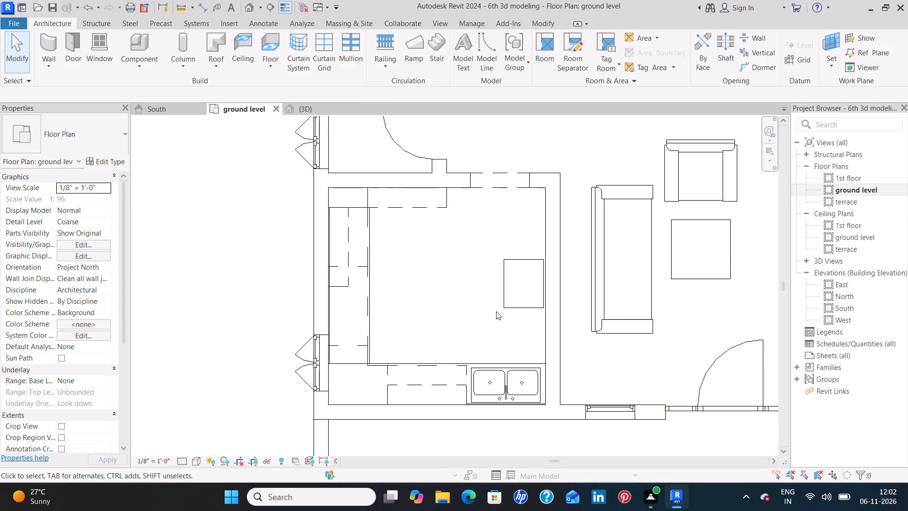
scroll(513, 310, up, 5)
scroll(405, 219, down, 2)
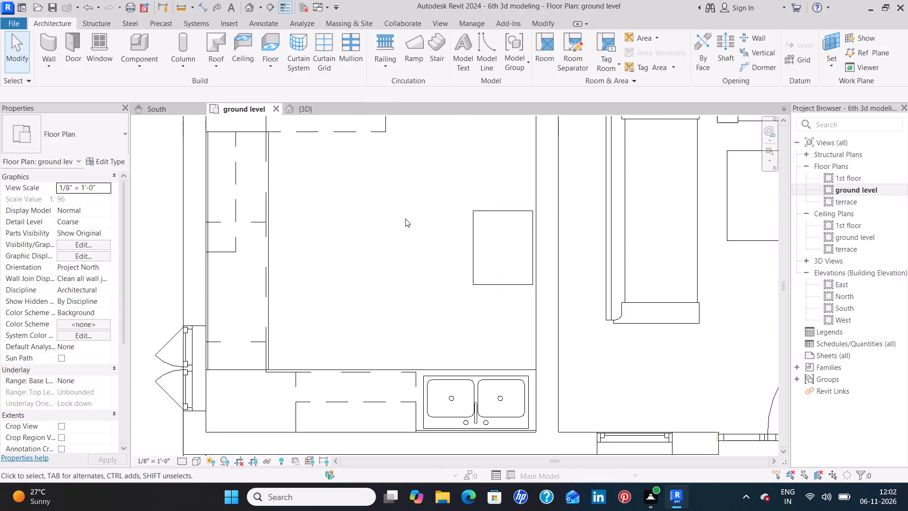
scroll(396, 199, down, 1)
middle_drag(396, 200, 402, 244)
scroll(402, 246, down, 2)
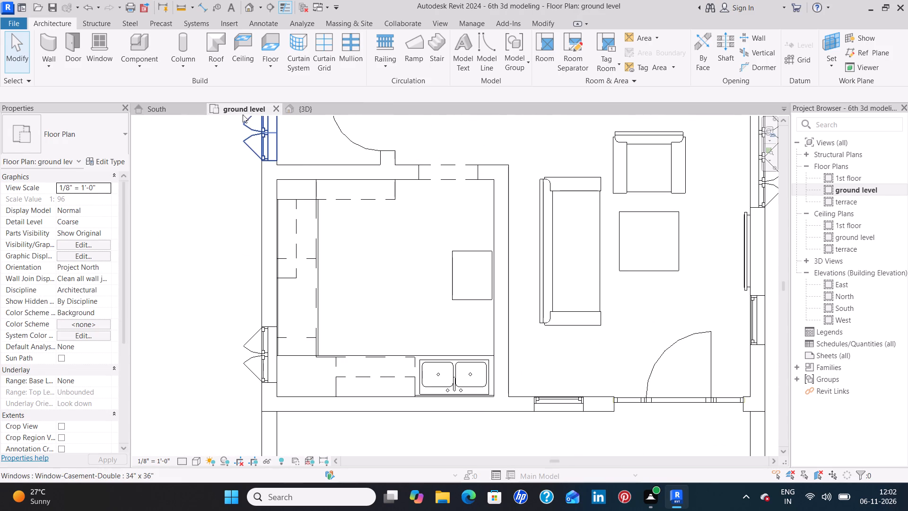
click(143, 40)
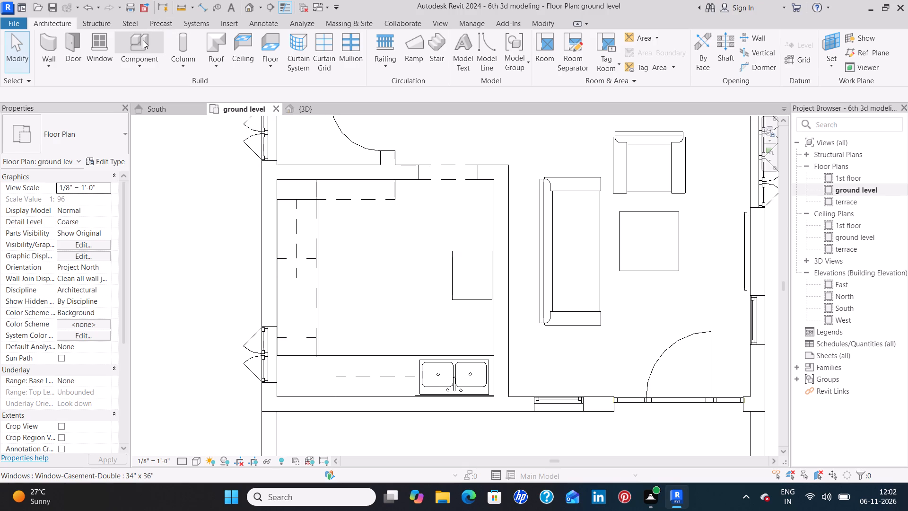
click(512, 69)
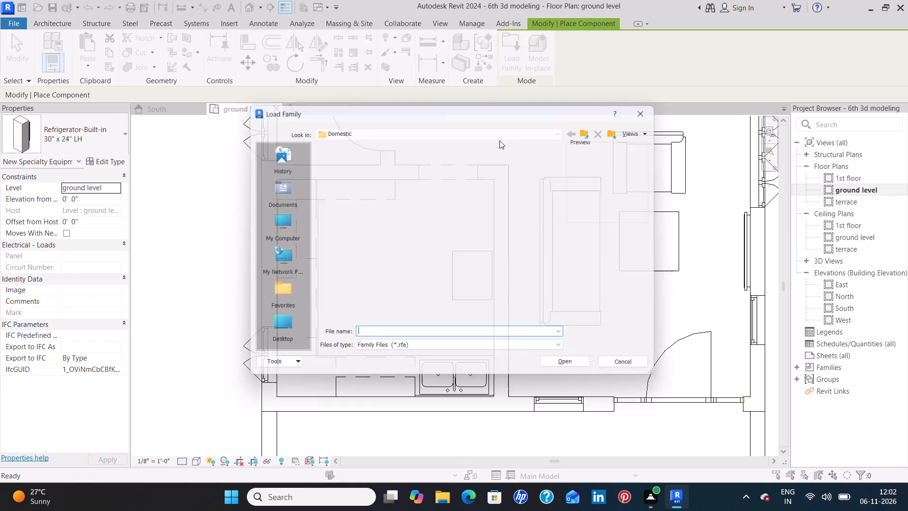
click(425, 163)
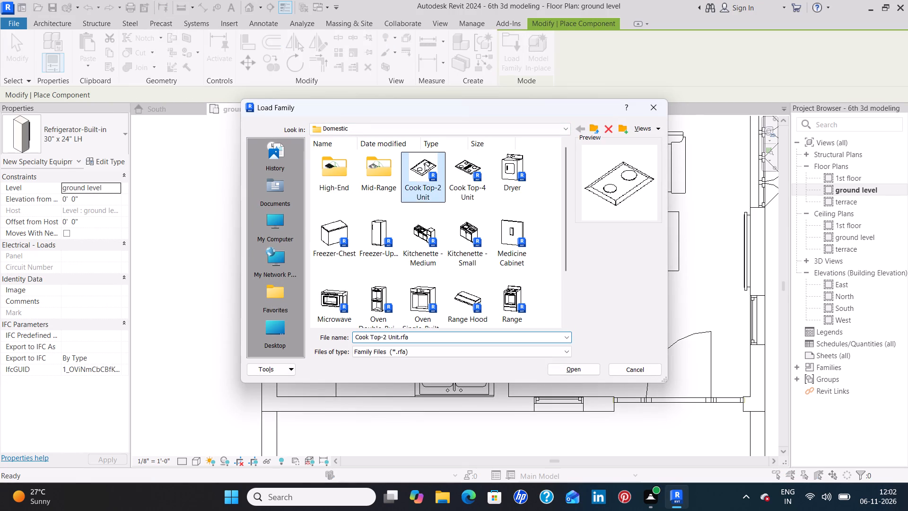
click(577, 370)
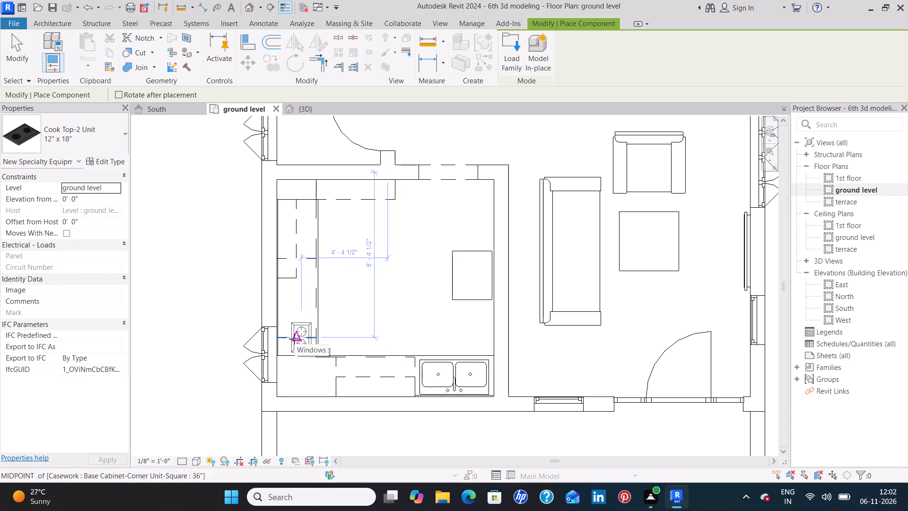
Place the 12" x 18" cook top lengthwise on the kitchen's west counter, near its south end, about 1' 4" from the west wall.
key(space)
key(space)
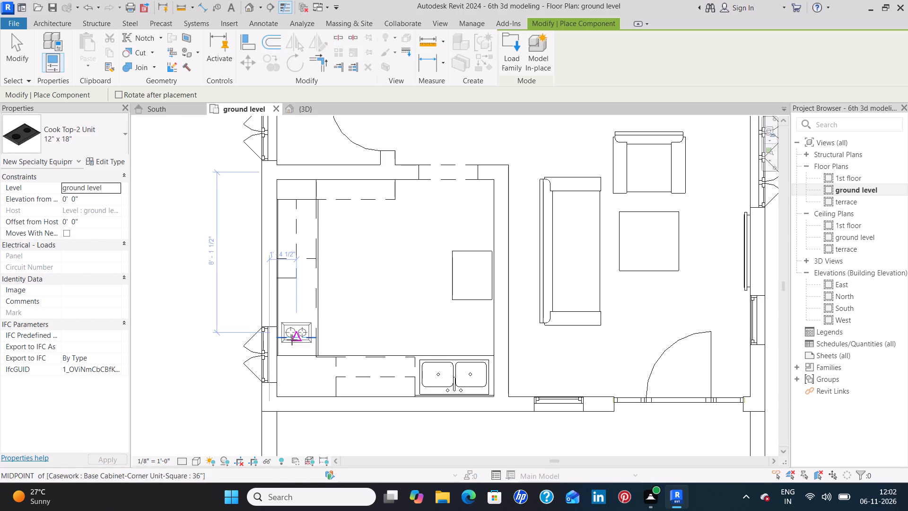
key(space)
key(space)
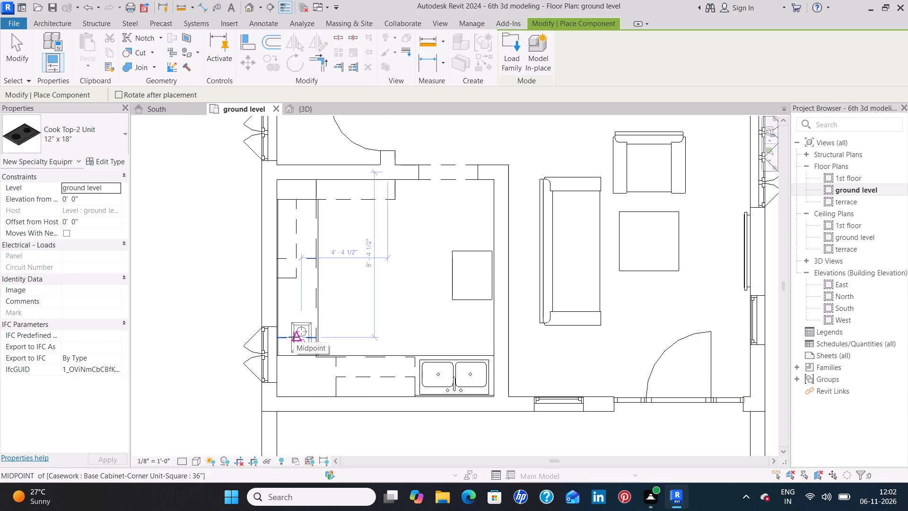
scroll(294, 336, up, 7)
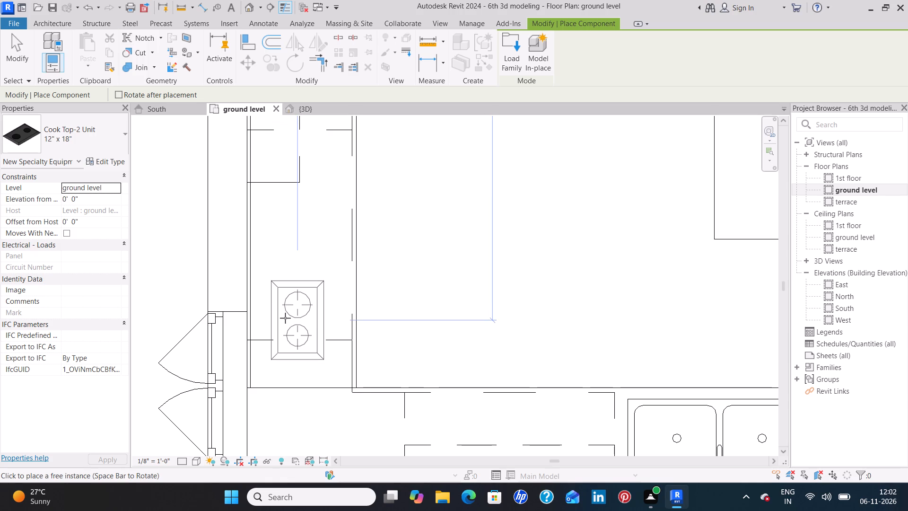
click(285, 318)
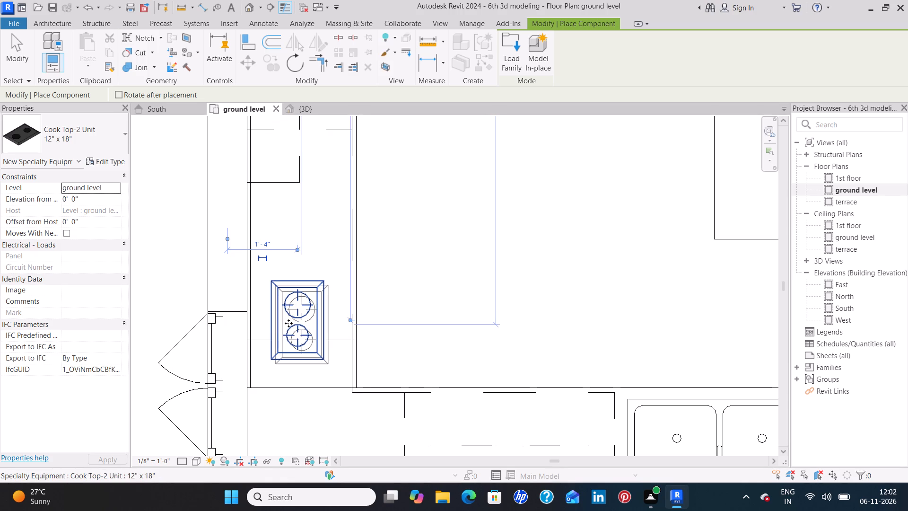
key(Escape)
key(Escape)
Duplicate the type of the cook top on the kitchen's west counter as 12" x 18" 2.
click(301, 312)
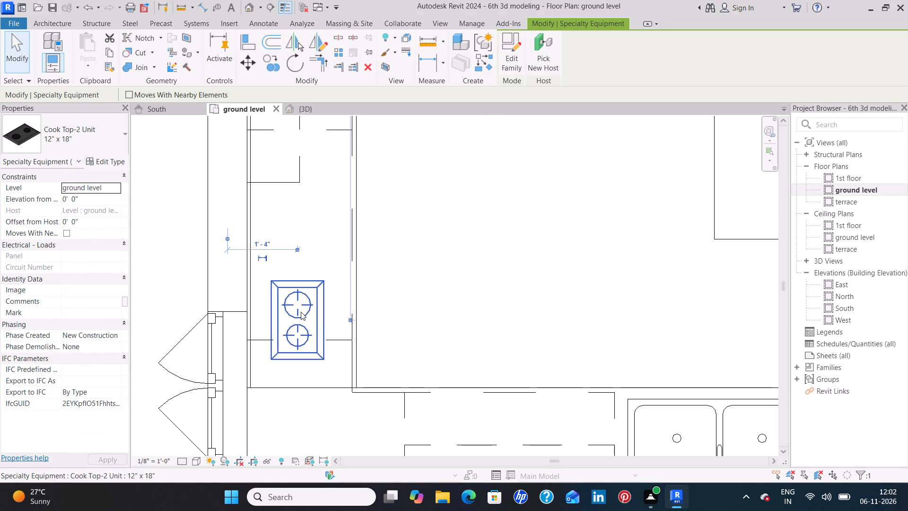
click(120, 164)
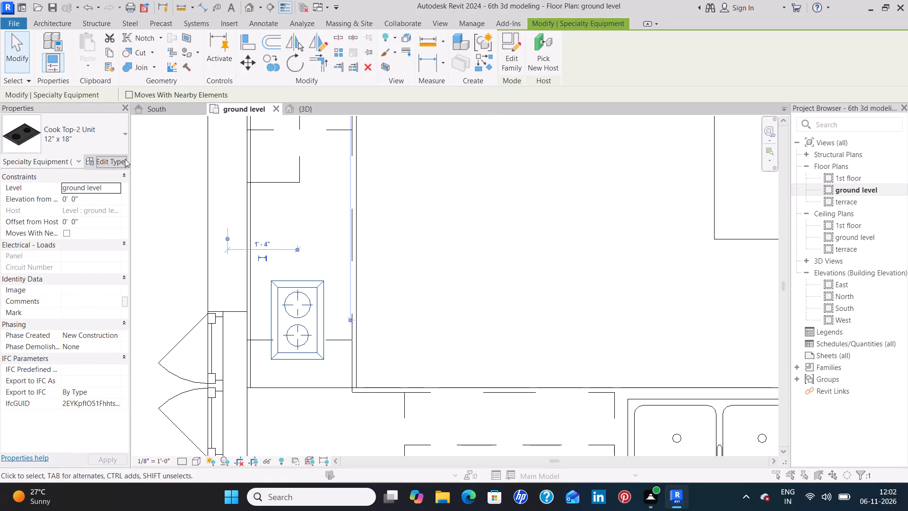
click(524, 111)
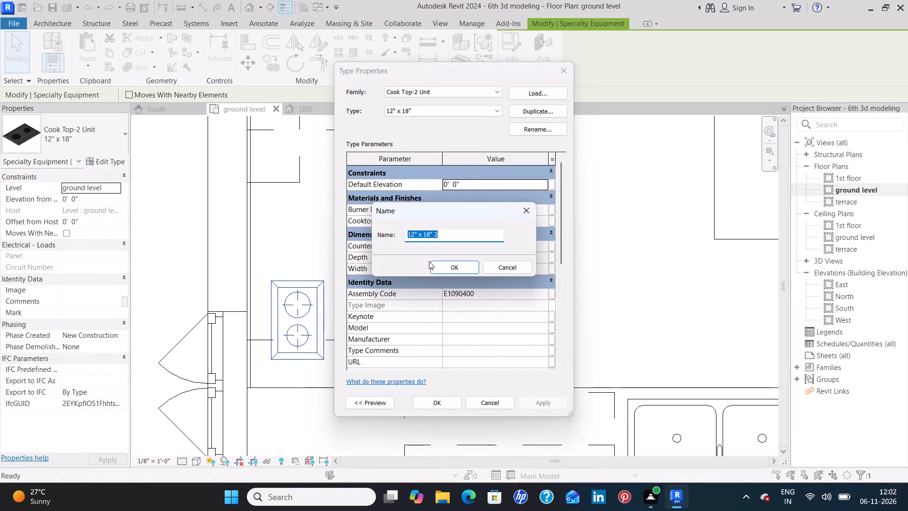
click(441, 267)
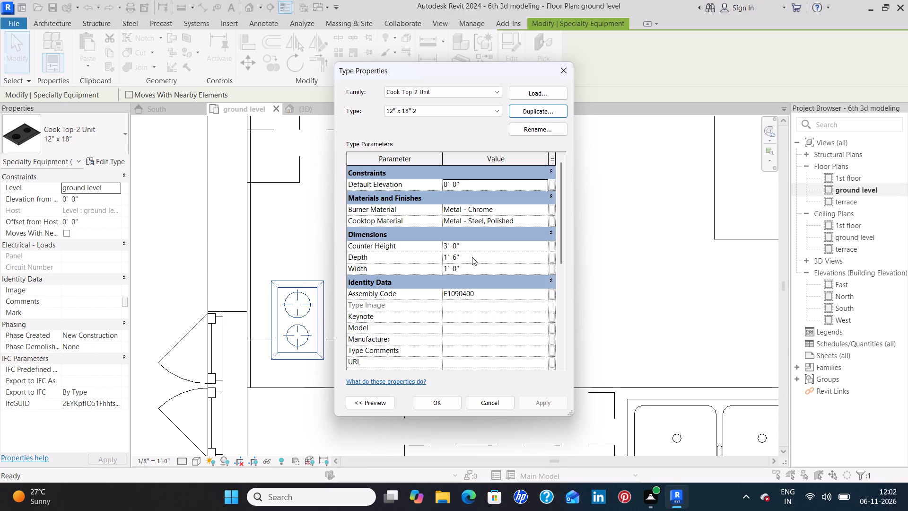
Set the duplicated cook top type's width to 1' 6" and depth to 2' 0", and apply it.
click(472, 266)
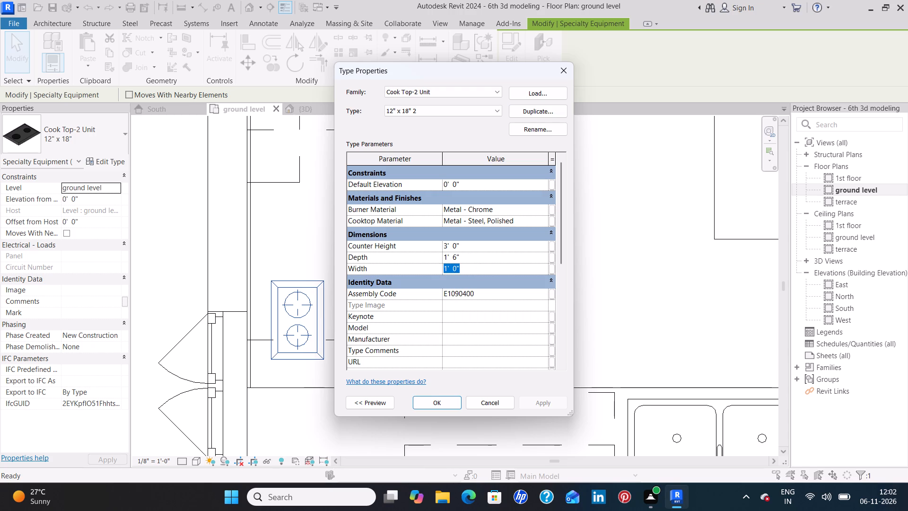
key(BackSpace)
key(1)
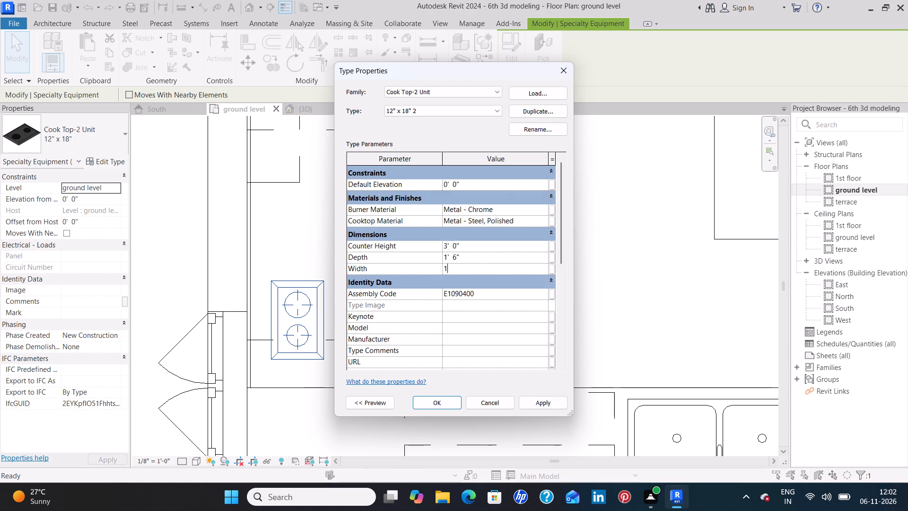
text('6)
key(shift+quotedbl)
key(Return)
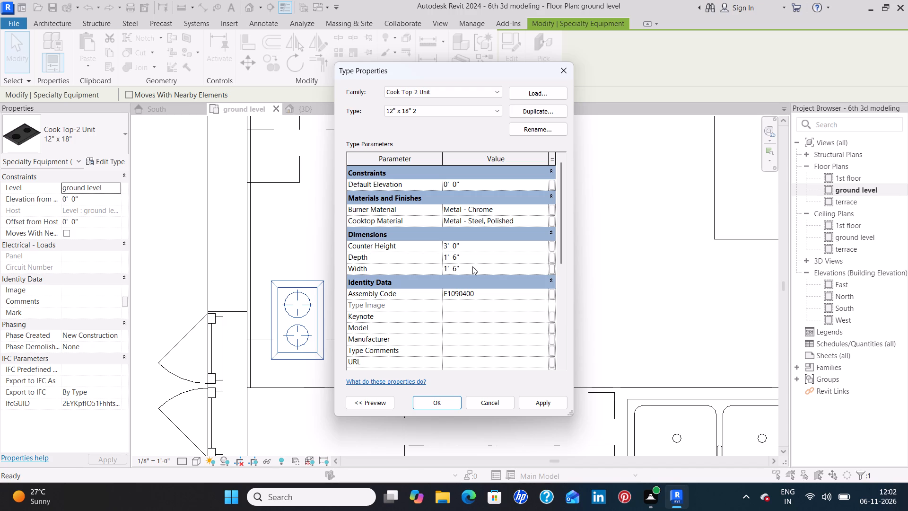
click(472, 257)
key(BackSpace)
key(2)
key(apostrophe)
click(549, 402)
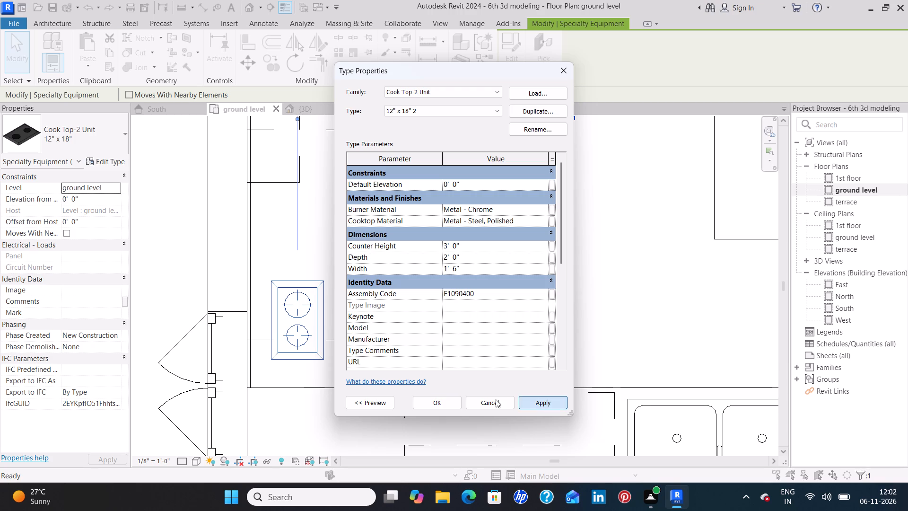
click(453, 404)
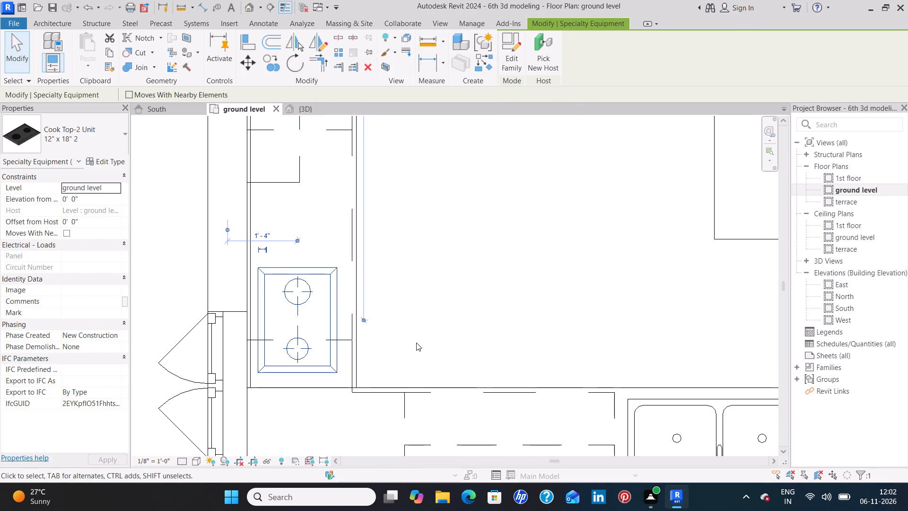
click(463, 304)
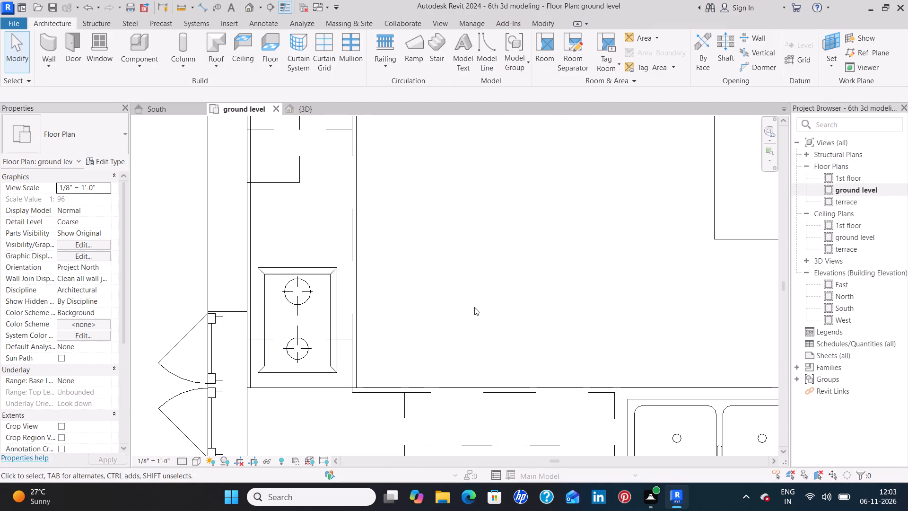
Start a straight-run stair on the ground level plan with its location line set to Run: Right.
scroll(537, 289, down, 3)
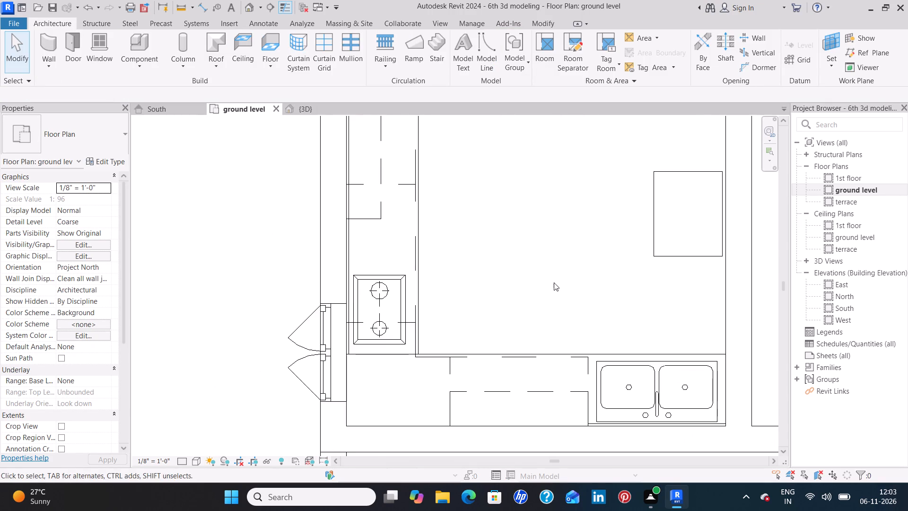
scroll(554, 282, down, 2)
middle_drag(566, 278, 480, 327)
scroll(478, 308, down, 2)
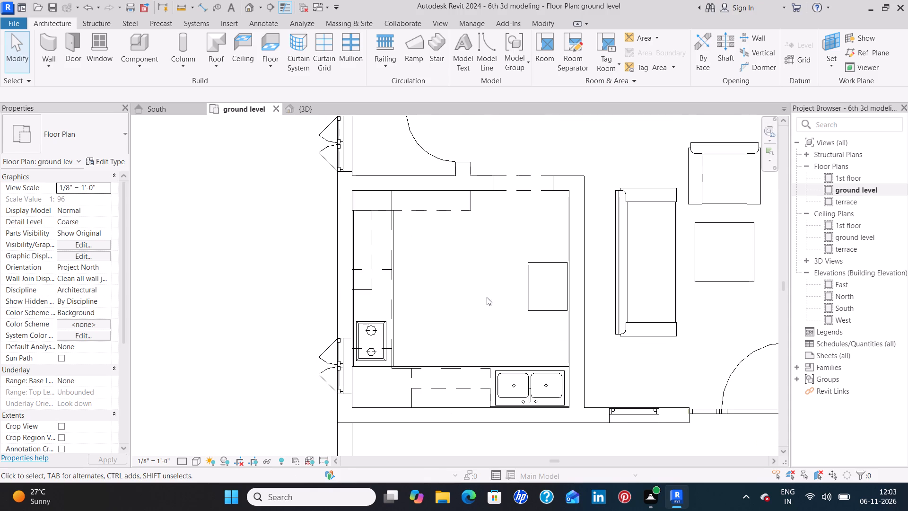
middle_drag(487, 296, 437, 337)
scroll(440, 307, down, 1)
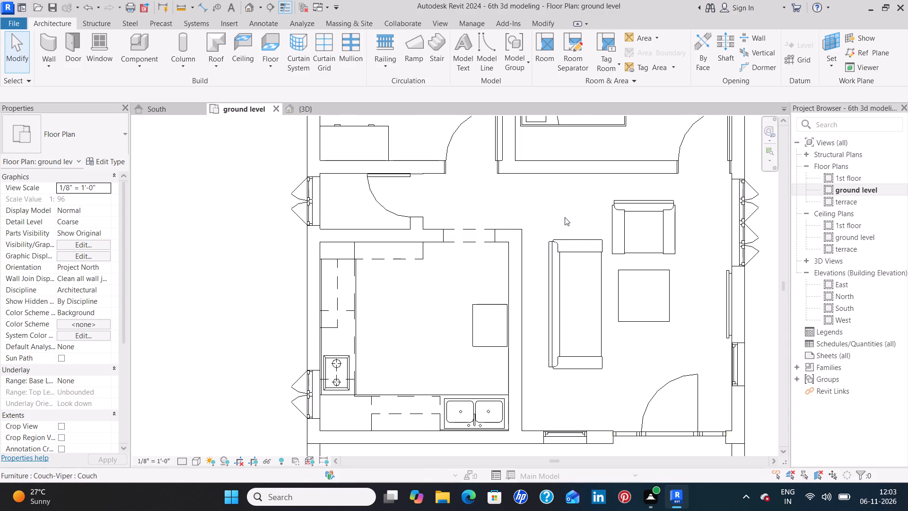
middle_drag(564, 217, 529, 288)
scroll(529, 288, down, 3)
middle_drag(573, 215, 555, 252)
scroll(555, 252, down, 3)
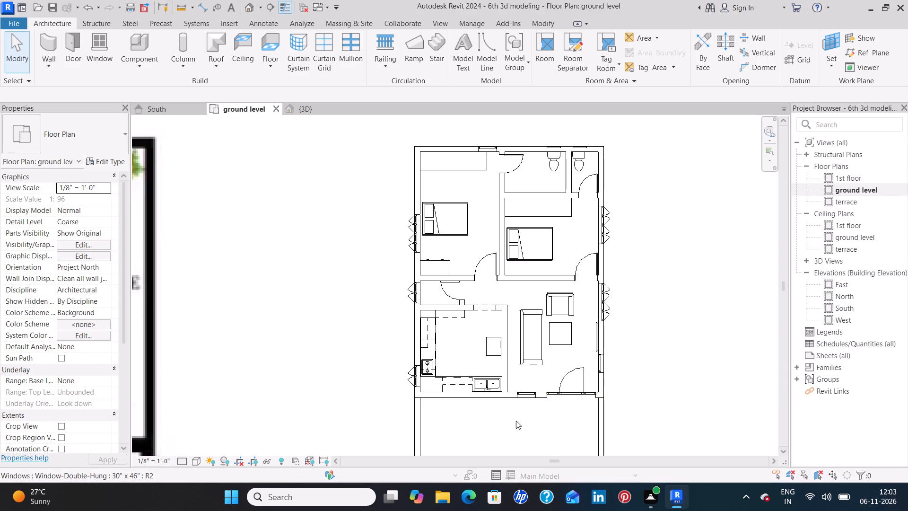
middle_drag(515, 422, 495, 312)
click(440, 41)
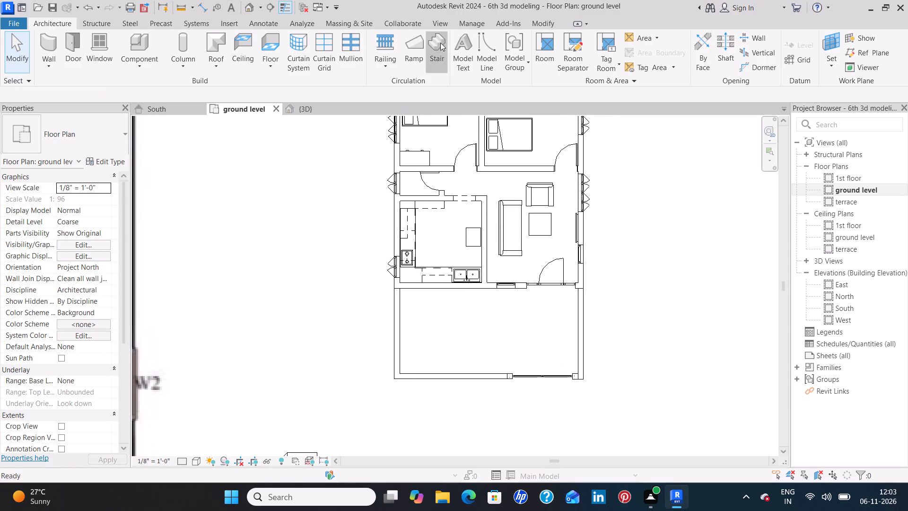
click(548, 43)
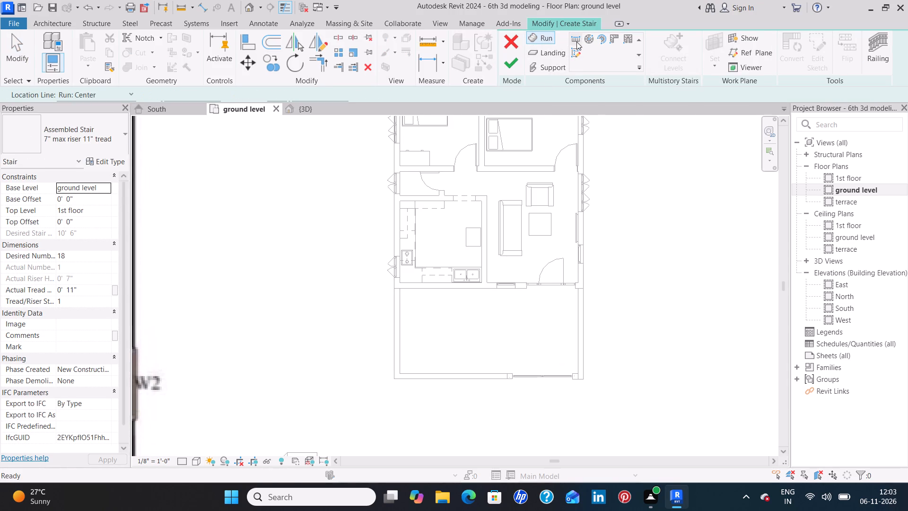
click(576, 42)
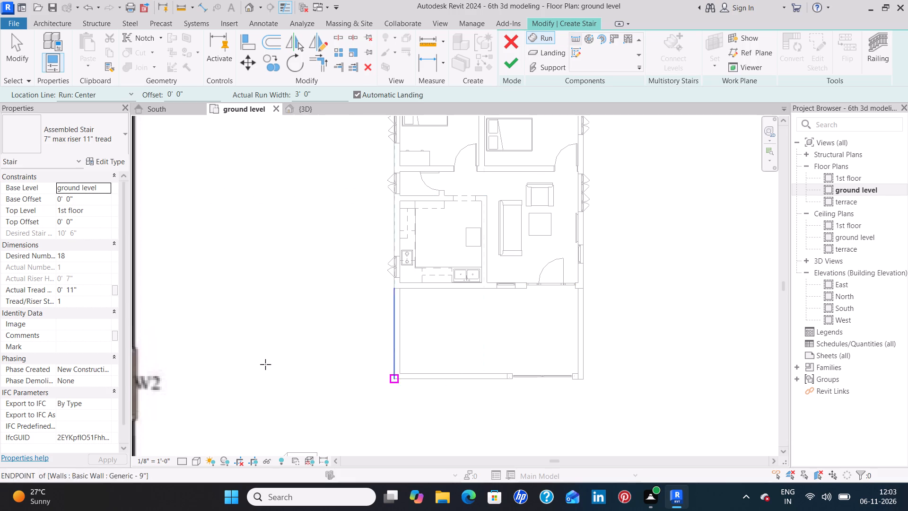
click(103, 94)
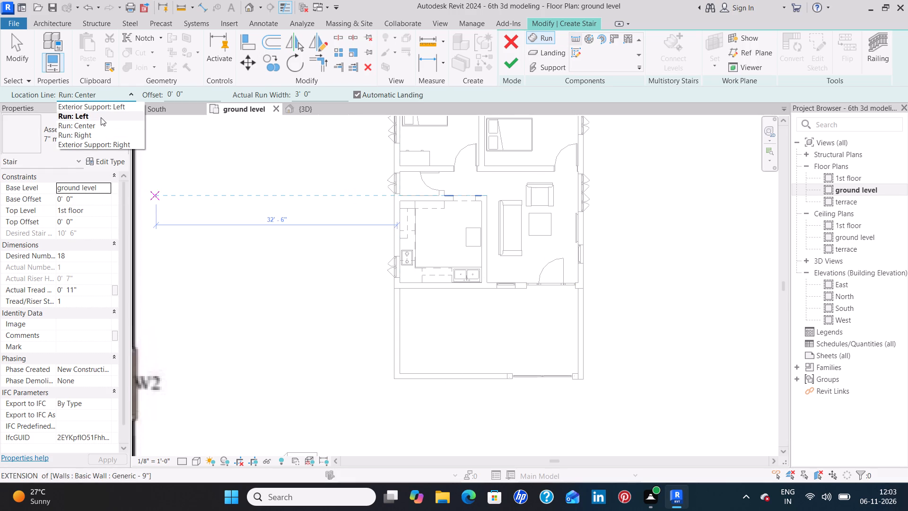
click(102, 135)
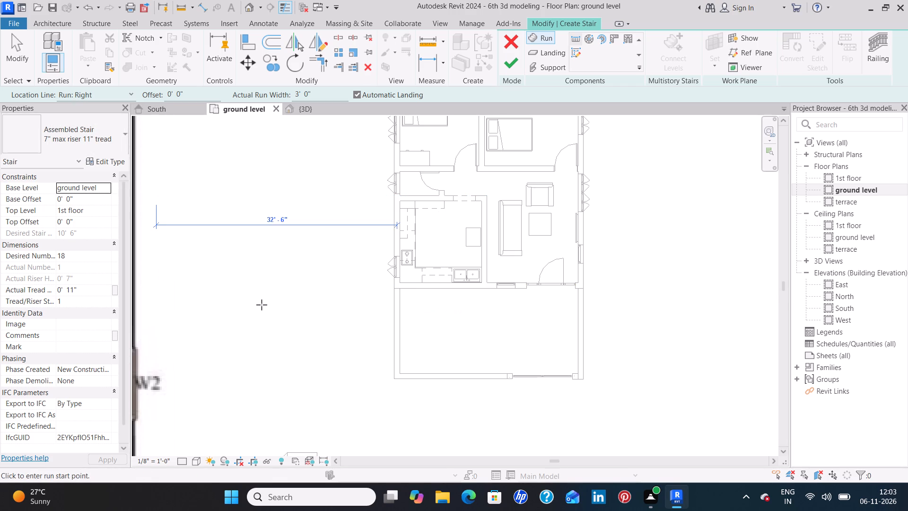
Following the reference plan, draw an 8-riser westward run along the kitchen's south wall exterior, starting about 10' 9" from the west wall.
scroll(261, 305, down, 4)
middle_drag(254, 306, 550, 267)
scroll(527, 276, down, 2)
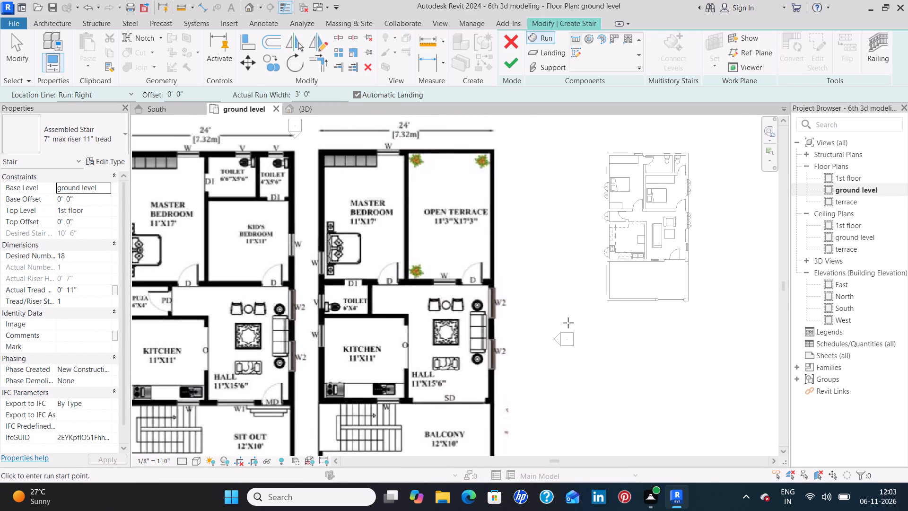
scroll(557, 323, down, 2)
scroll(557, 323, up, 6)
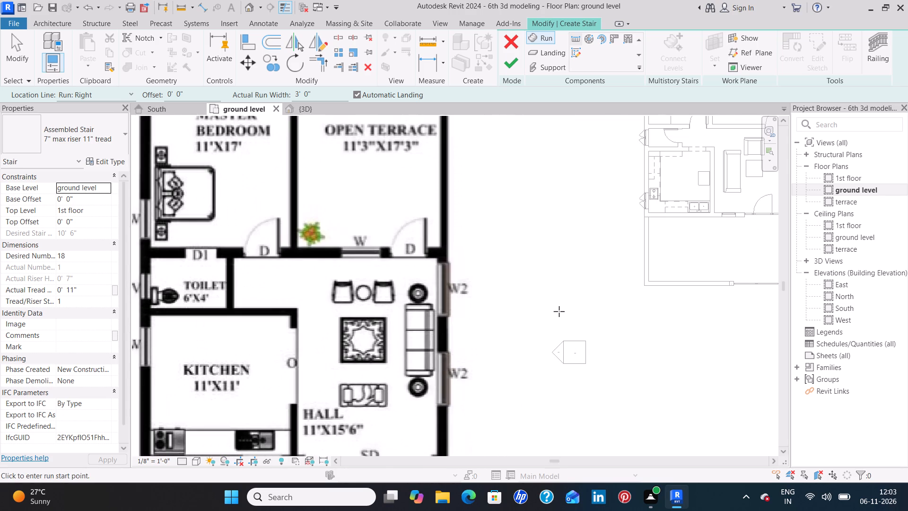
scroll(559, 311, down, 1)
middle_drag(559, 311, 508, 344)
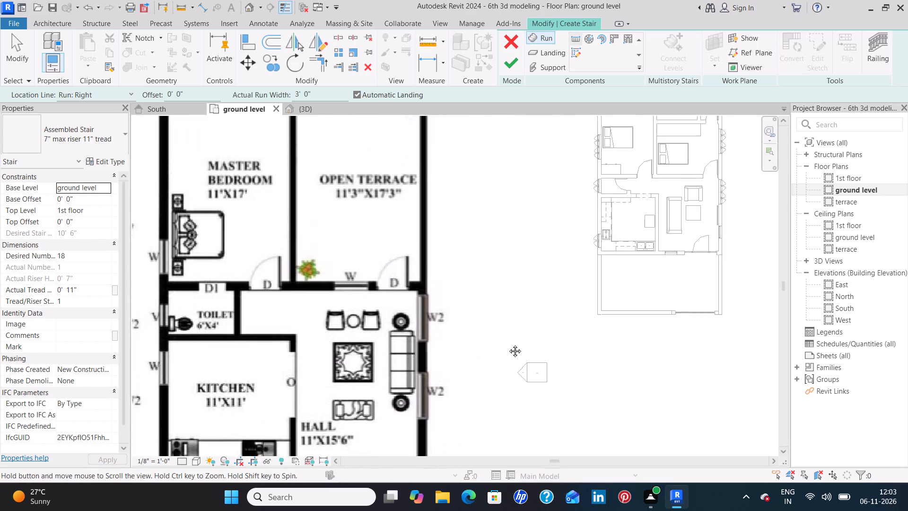
middle_drag(508, 344, 442, 348)
scroll(576, 275, up, 5)
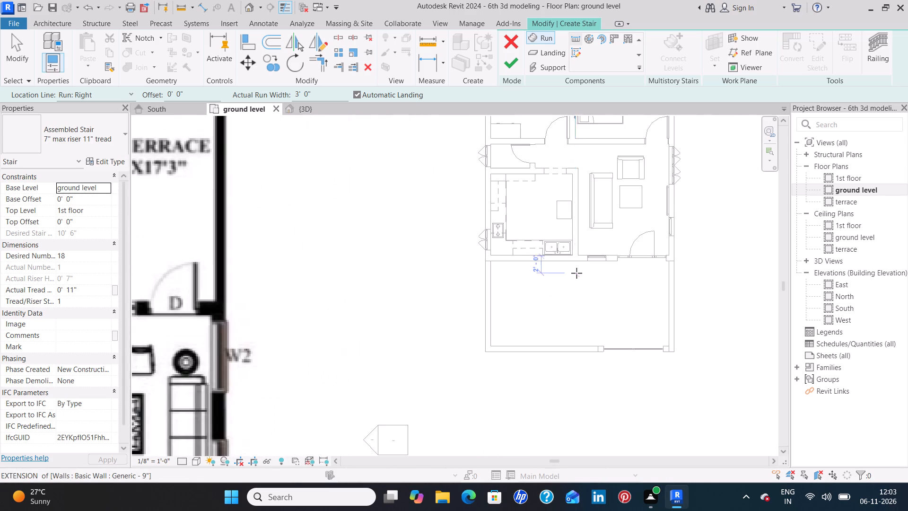
scroll(576, 273, up, 3)
middle_drag(577, 271, 534, 339)
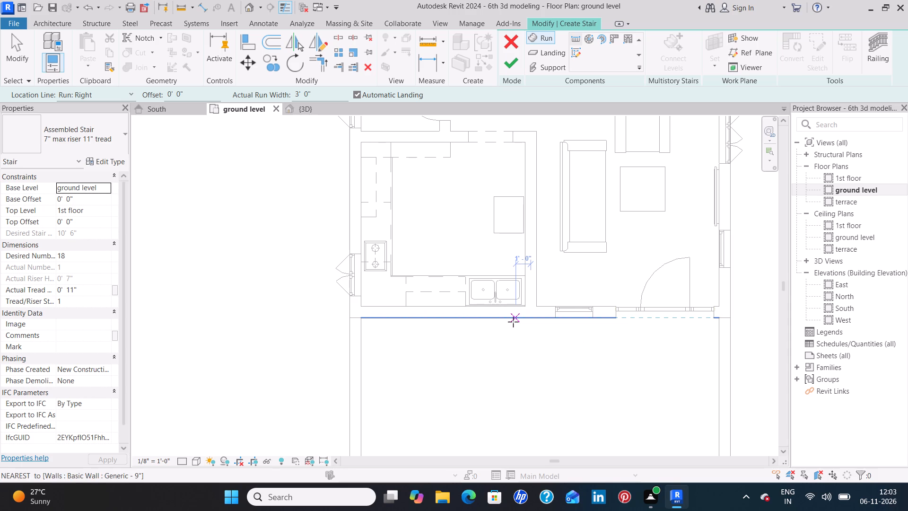
click(517, 319)
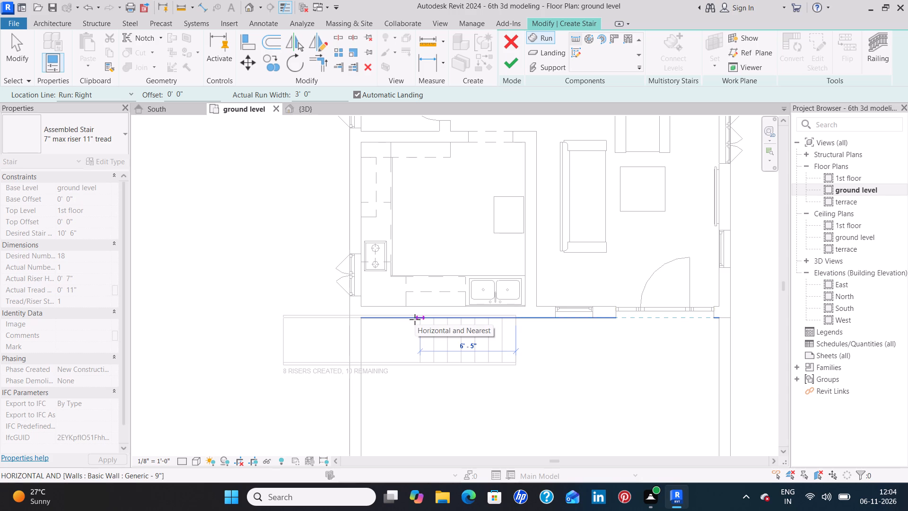
click(415, 319)
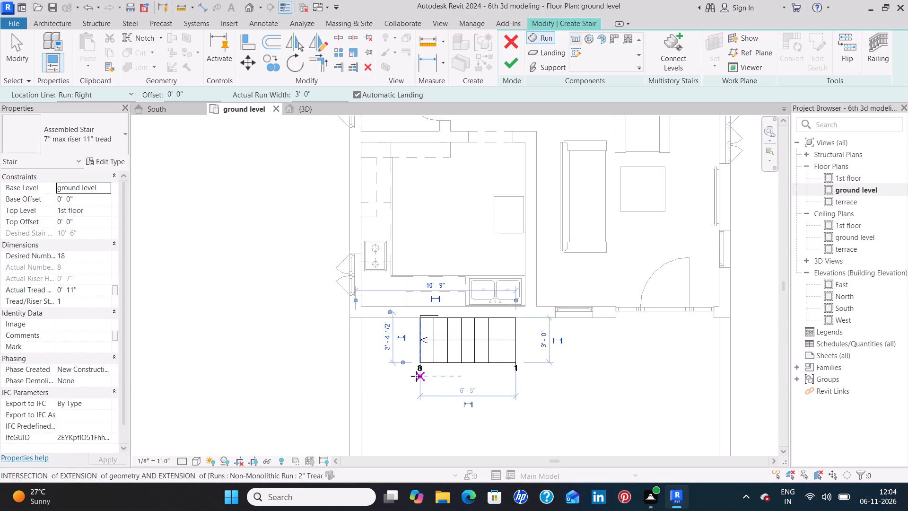
Draw the 10-riser return run eastward, its south edge about 4' 6" from the front wall, and finish the U-shaped stair with automatic landing.
middle_drag(421, 419, 422, 415)
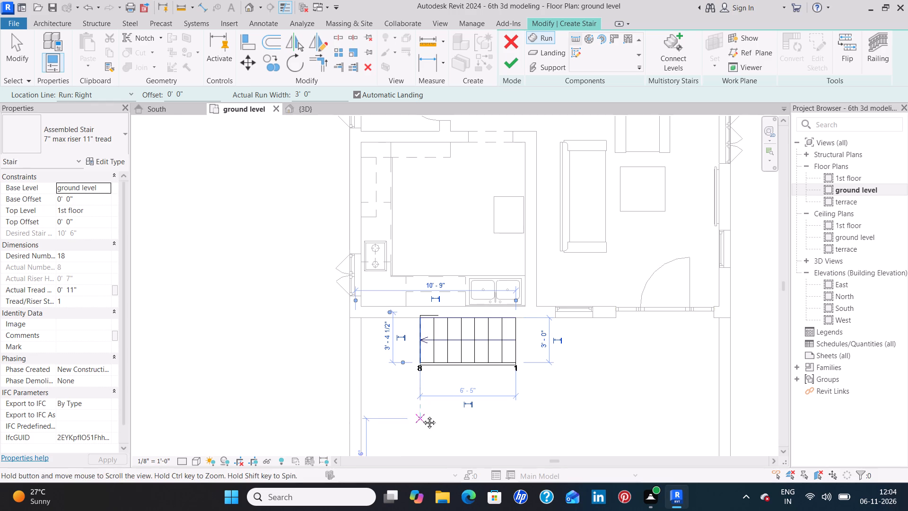
middle_drag(422, 415, 419, 360)
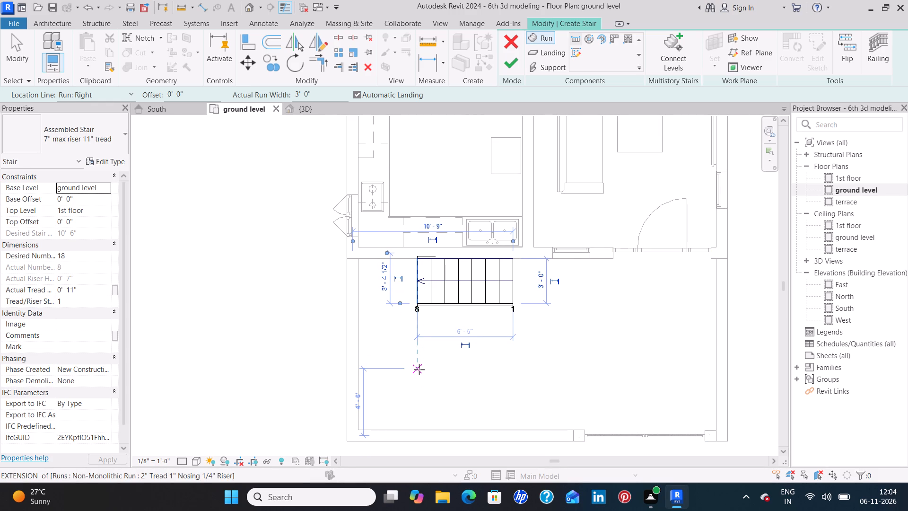
click(419, 367)
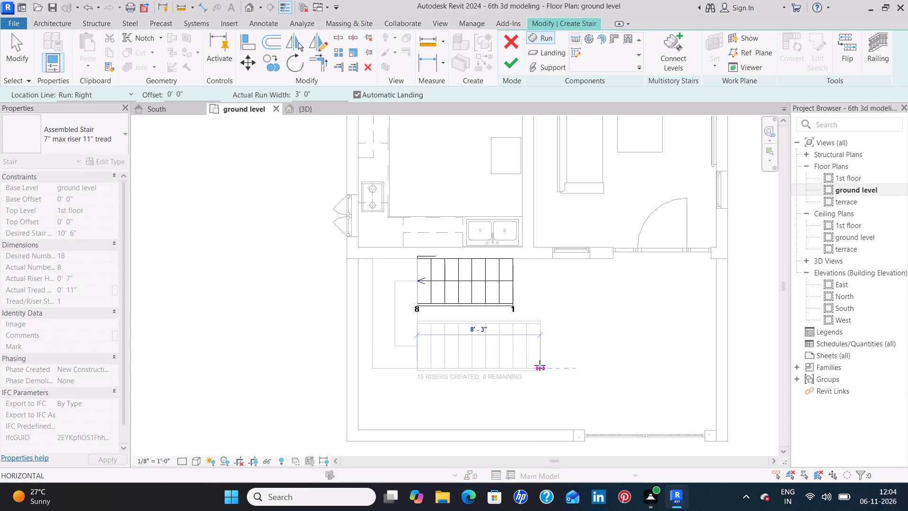
click(546, 365)
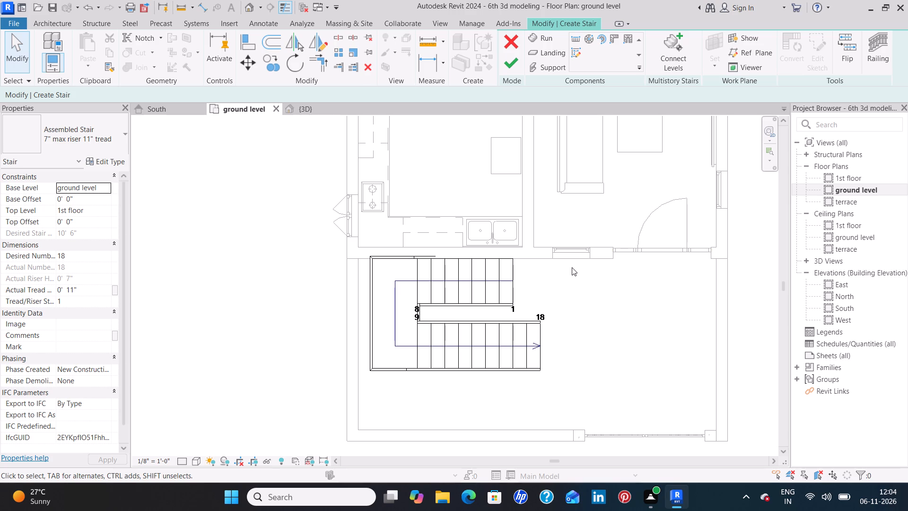
click(510, 68)
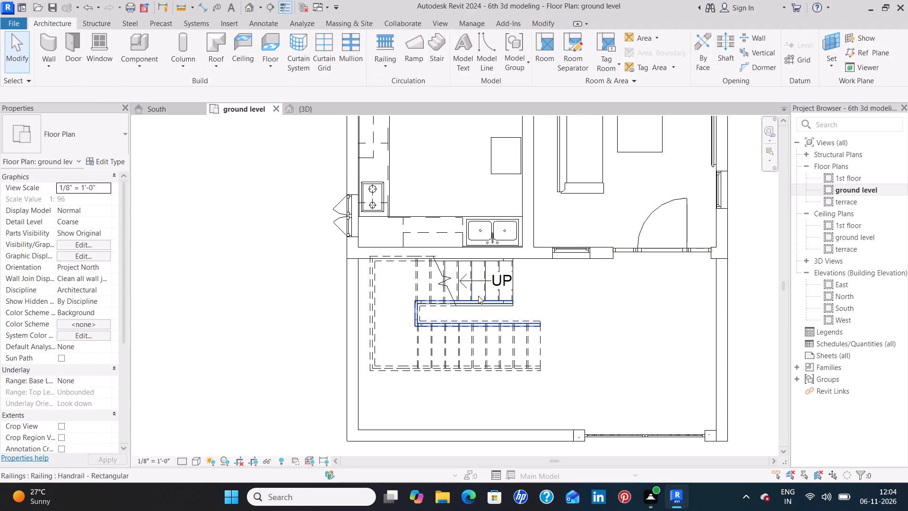
Nudge the U-shaped stair slightly south and west so its landing sits against the west boundary wall.
click(470, 284)
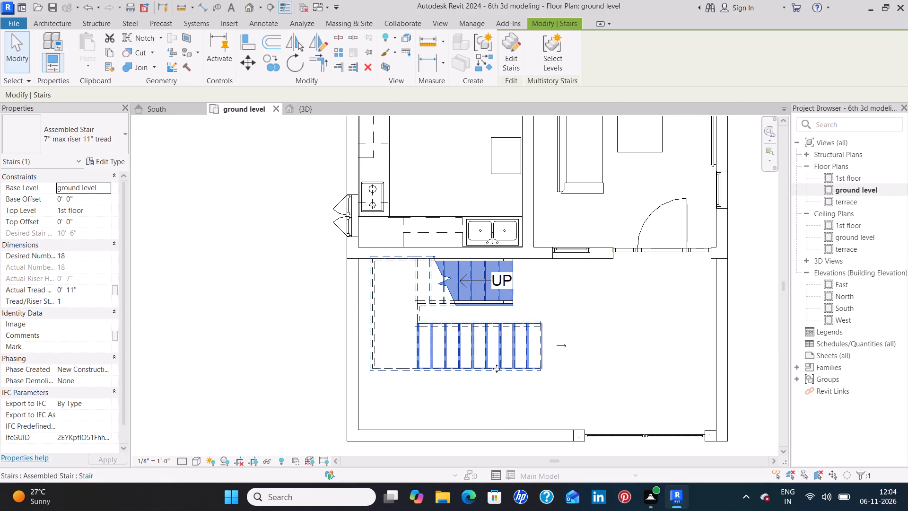
key(Down)
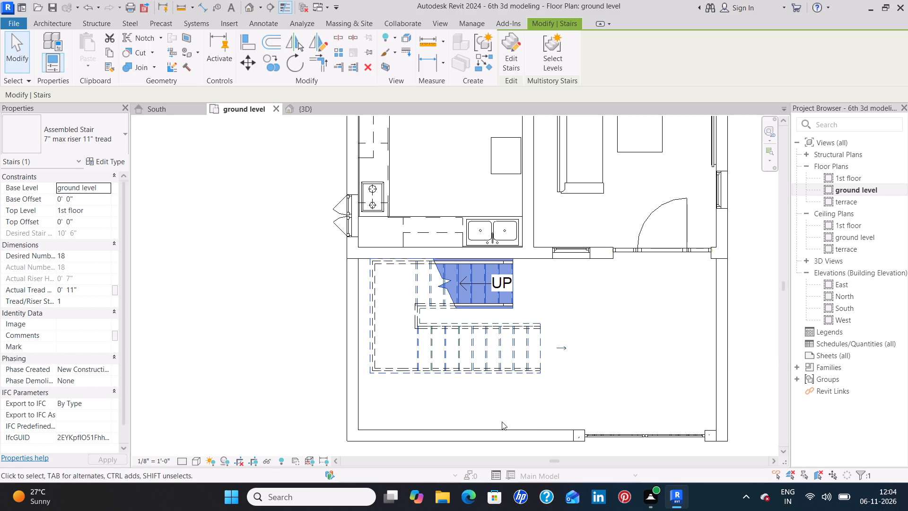
key(Left)
key(Left)
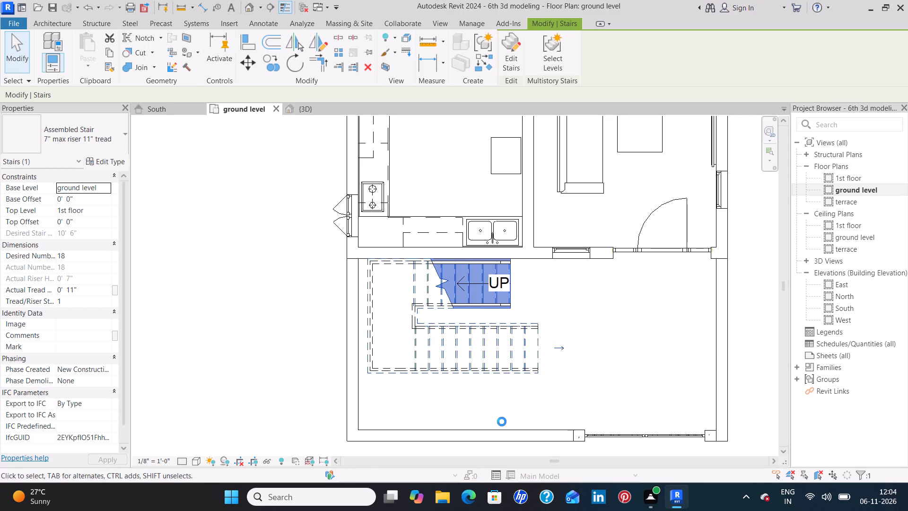
key(Left)
key(Left)
key(Left)
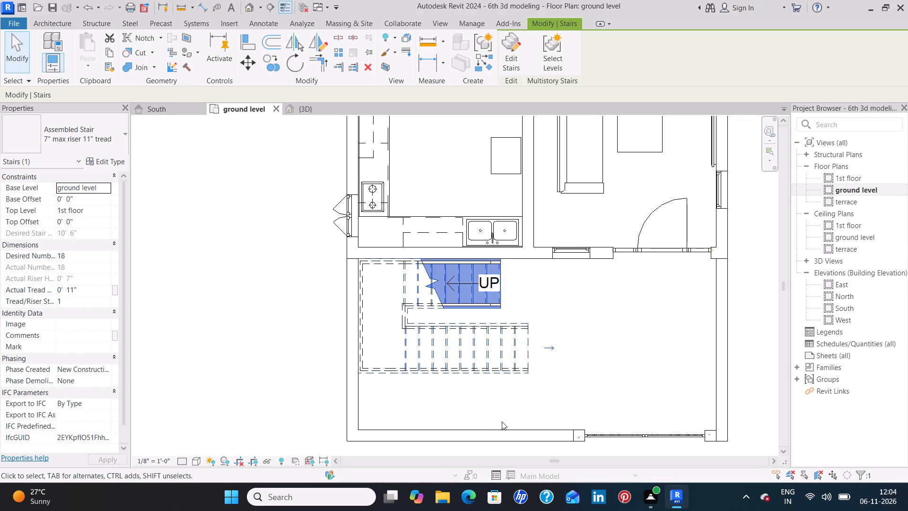
click(606, 352)
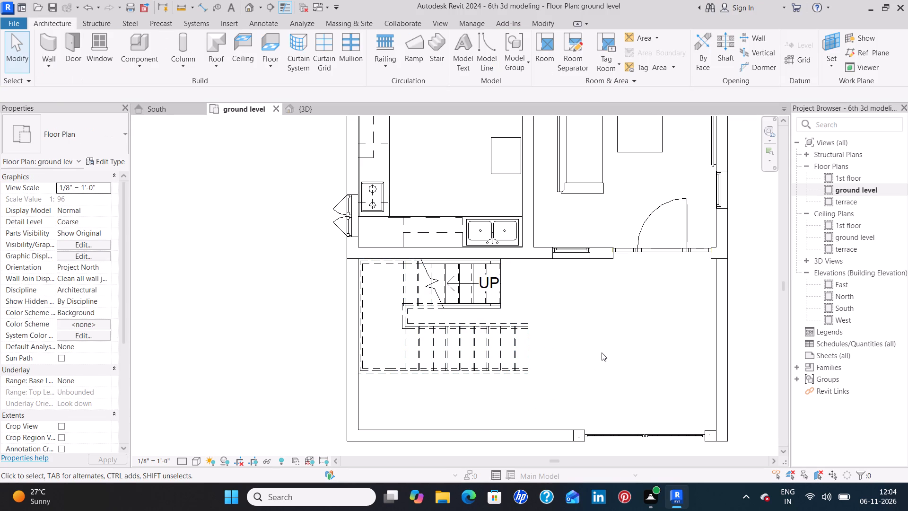
Place a 30" x 46" double-hung window like the hall's front one in the kitchen's south wall, 9' 9" from the west wall.
click(590, 254)
text(cs)
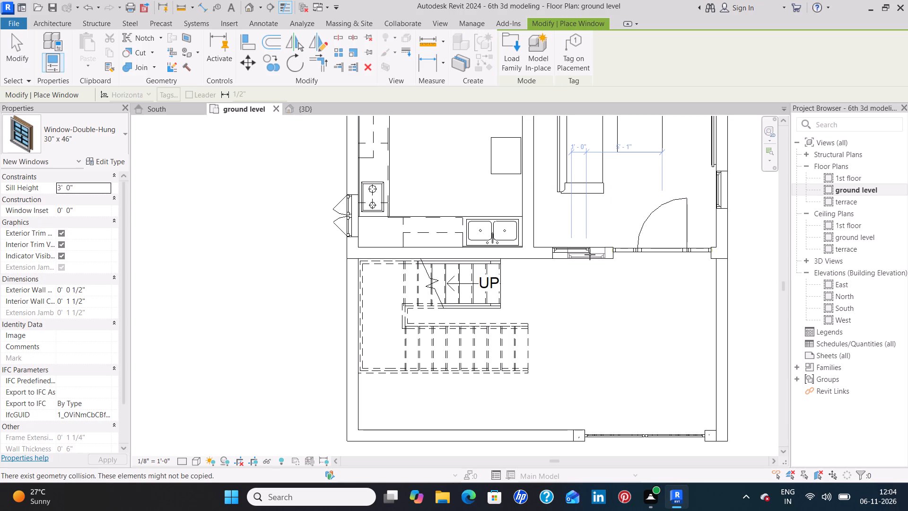
click(498, 249)
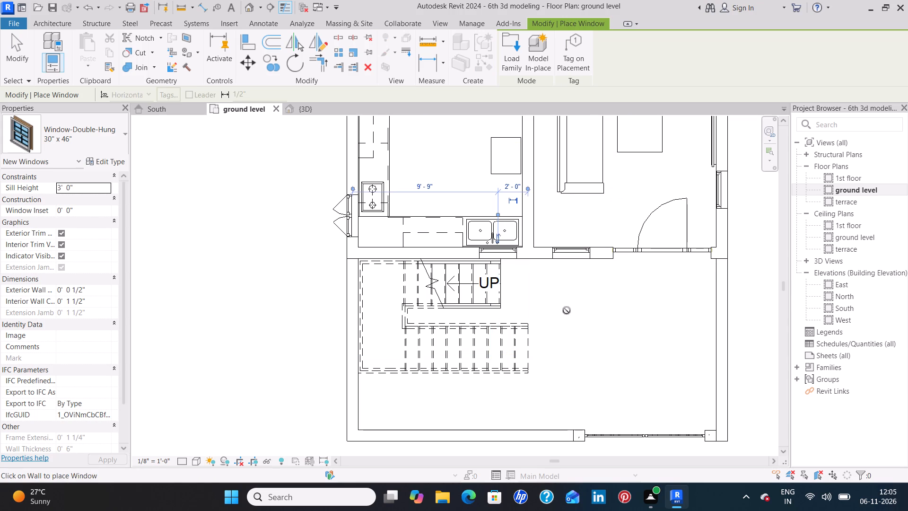
key(Escape)
key(Escape)
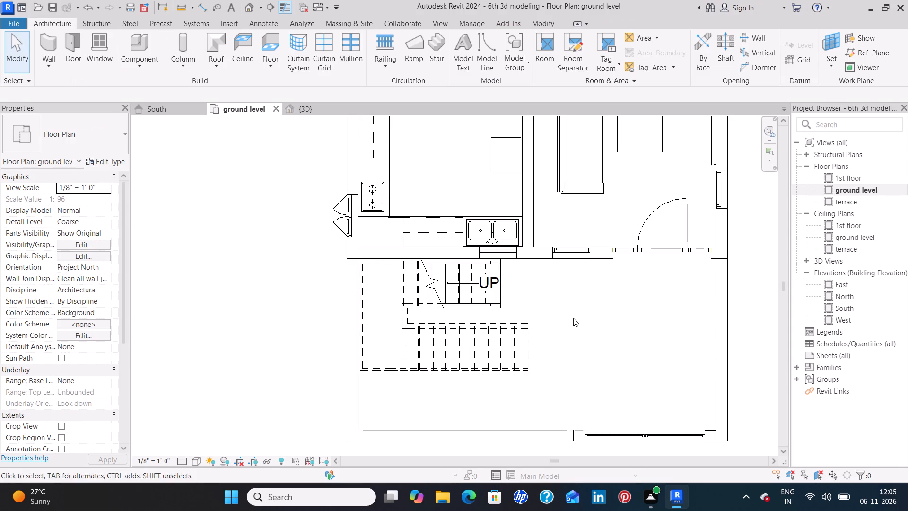
Examine the staircase, front windows and gate area from several angles in the 3D view.
click(320, 104)
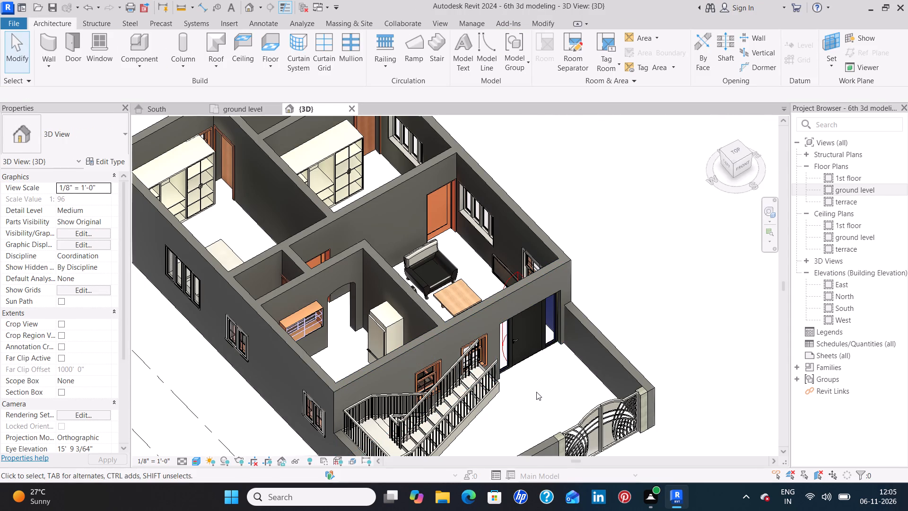
middle_drag(536, 392, 447, 394)
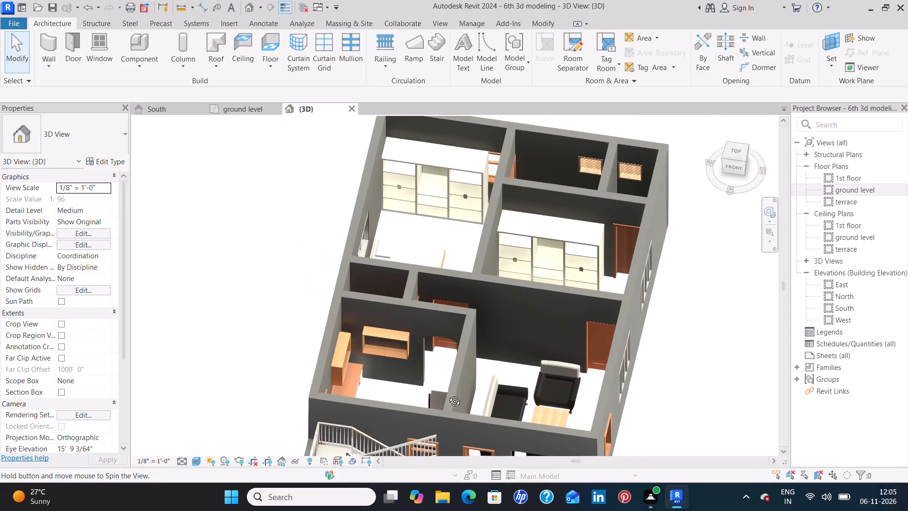
middle_drag(447, 394, 514, 400)
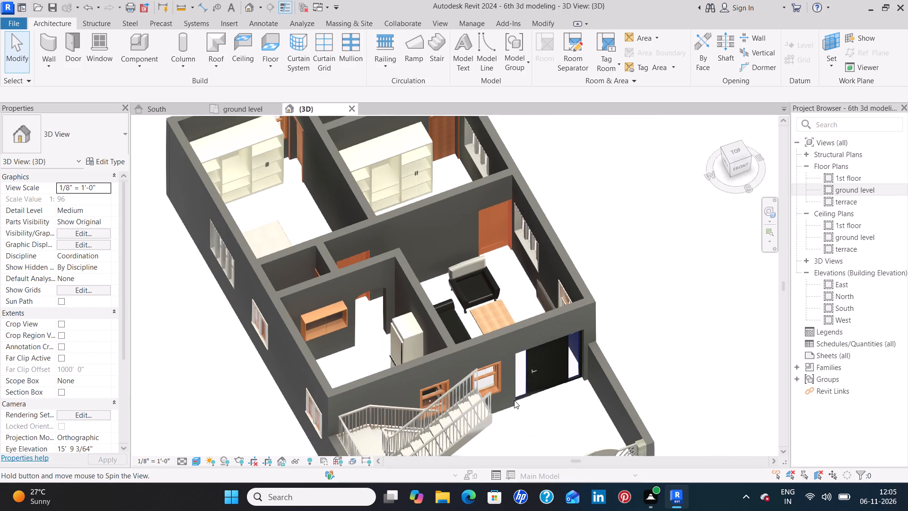
scroll(514, 400, down, 1)
middle_drag(505, 409, 484, 263)
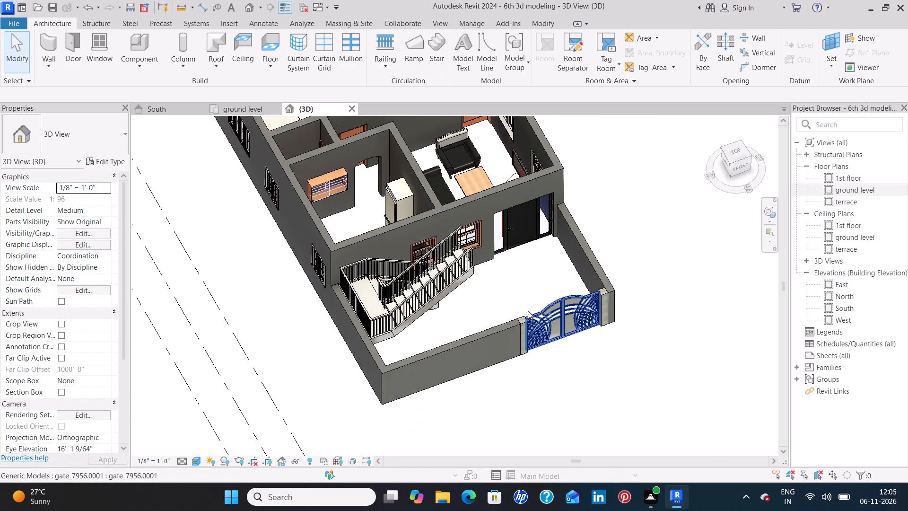
shift+middle_drag(530, 280, 487, 293)
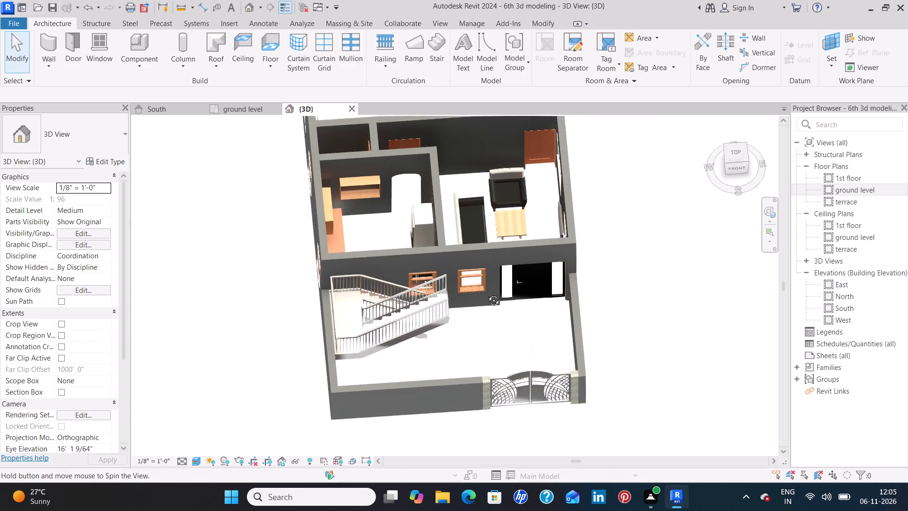
shift+middle_drag(487, 293, 489, 189)
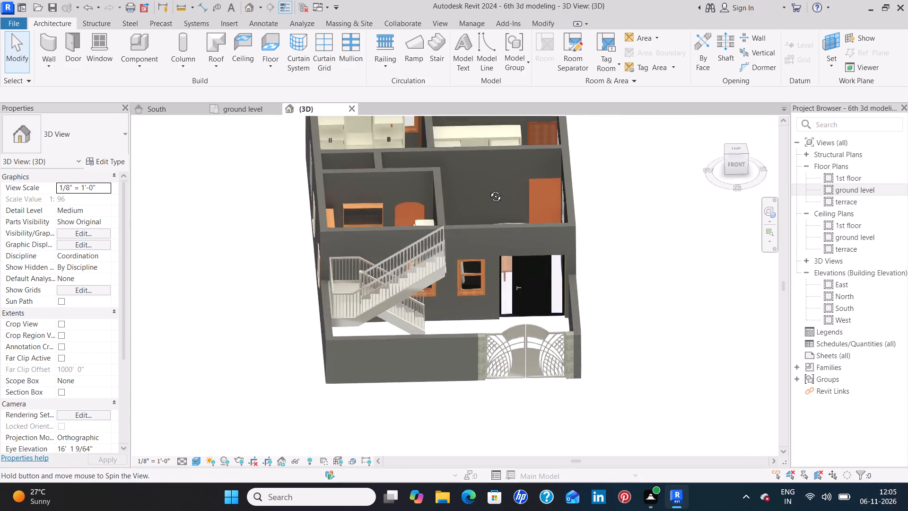
shift+middle_drag(489, 189, 470, 248)
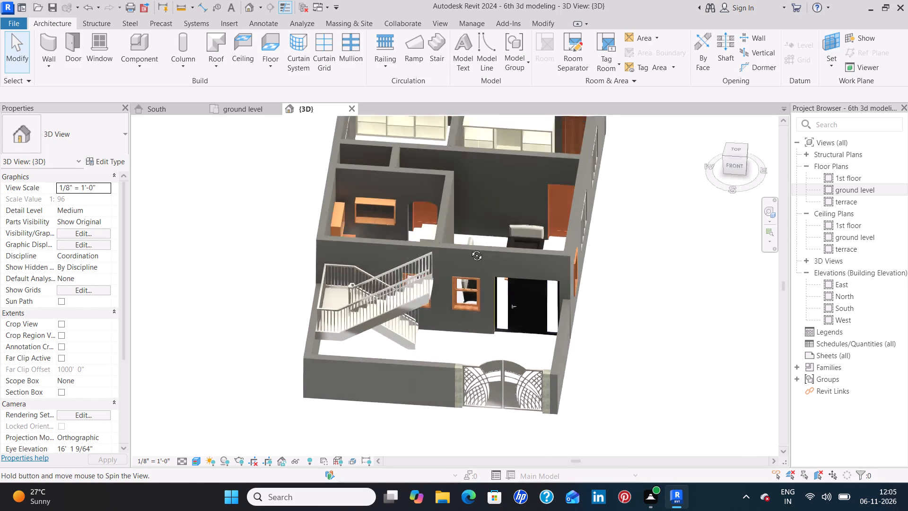
shift+middle_drag(470, 248, 469, 337)
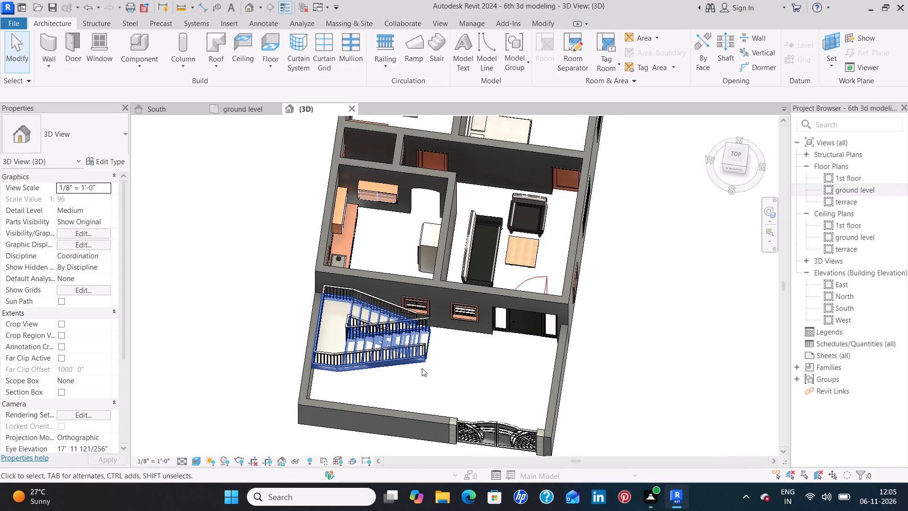
Set the right and left supports of the 7" max riser 11" tread stair type to None.
click(420, 364)
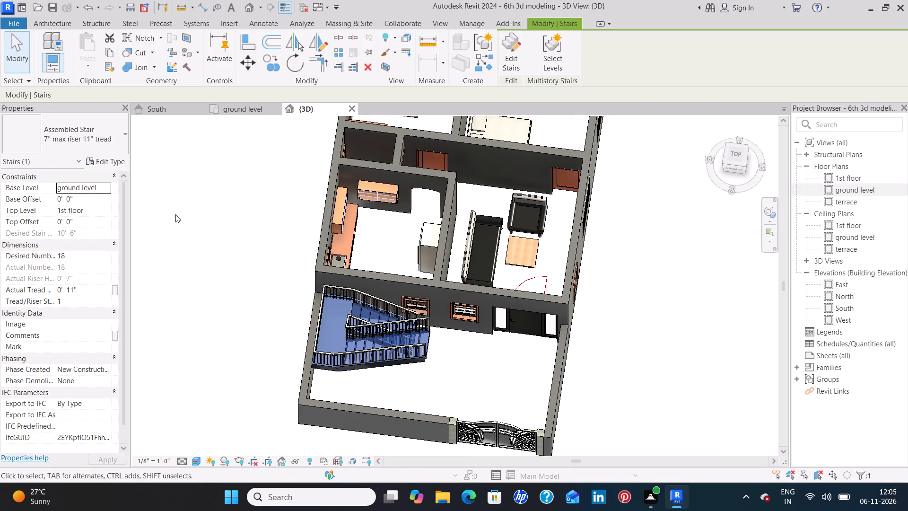
click(112, 163)
click(536, 293)
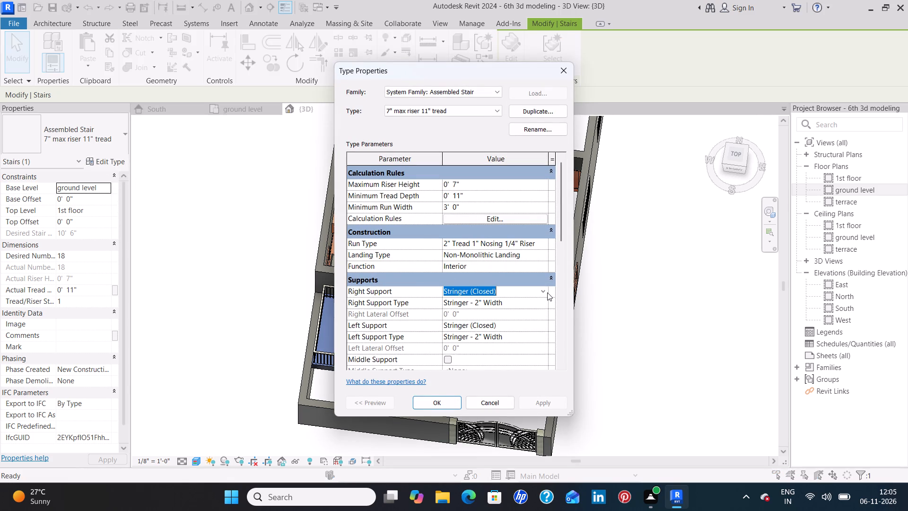
click(543, 291)
click(501, 298)
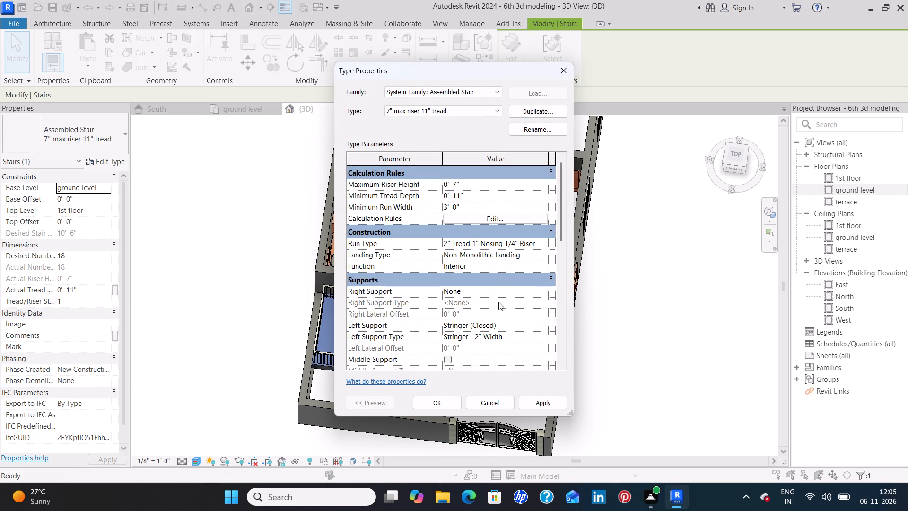
click(543, 325)
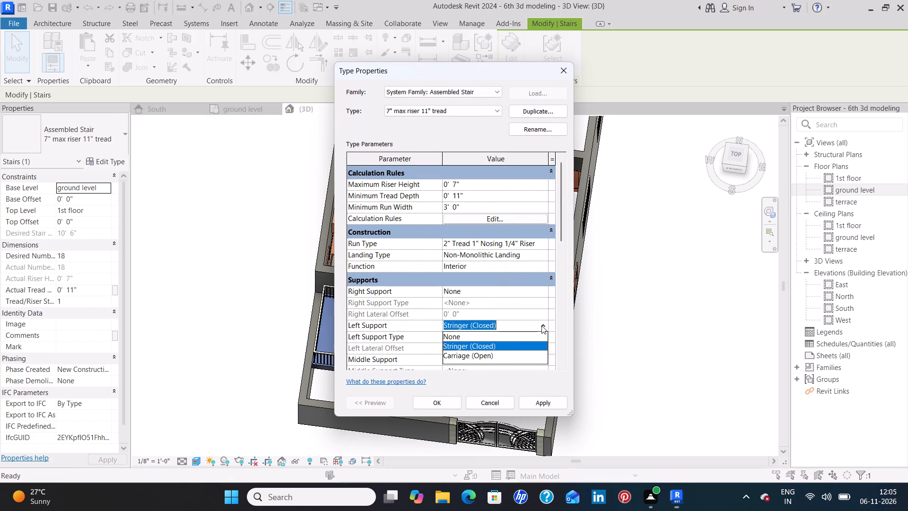
click(521, 336)
click(534, 404)
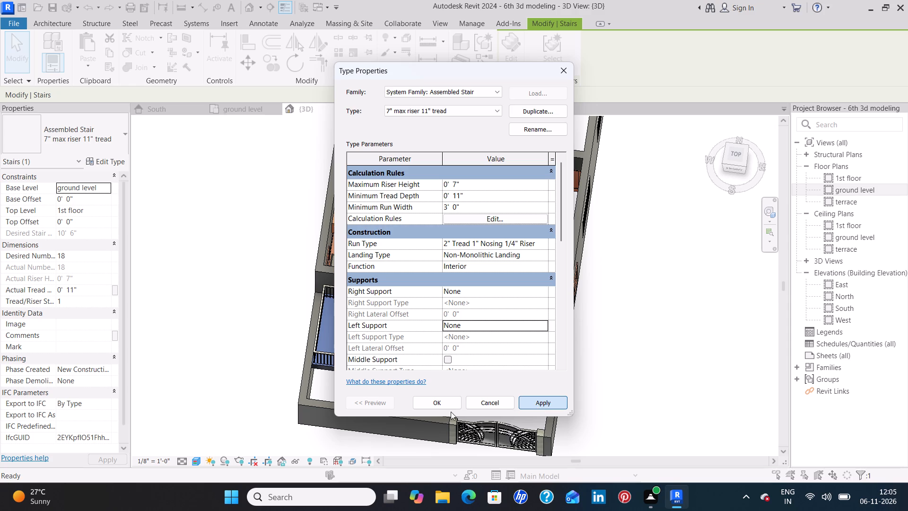
click(441, 406)
click(433, 382)
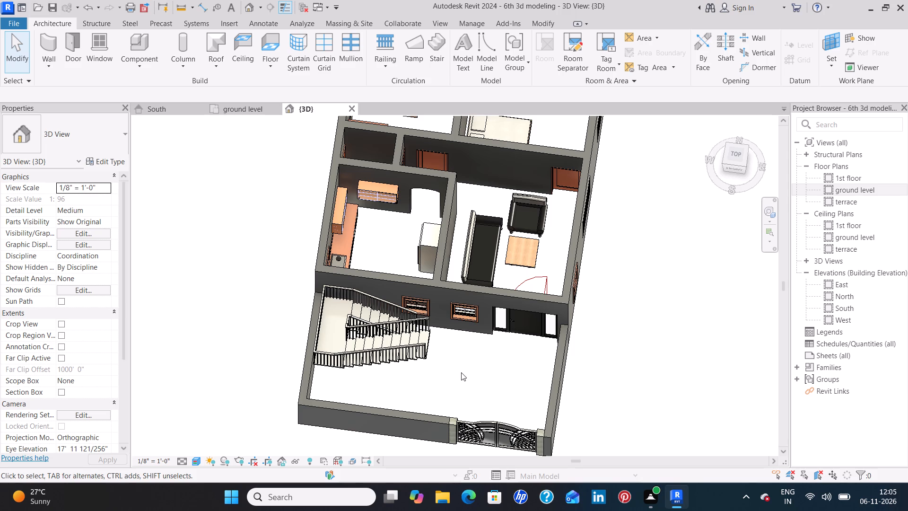
Review the whole model in 3D, then check the ground level plan's staircase area and the first floor reference plan.
scroll(639, 266, down, 2)
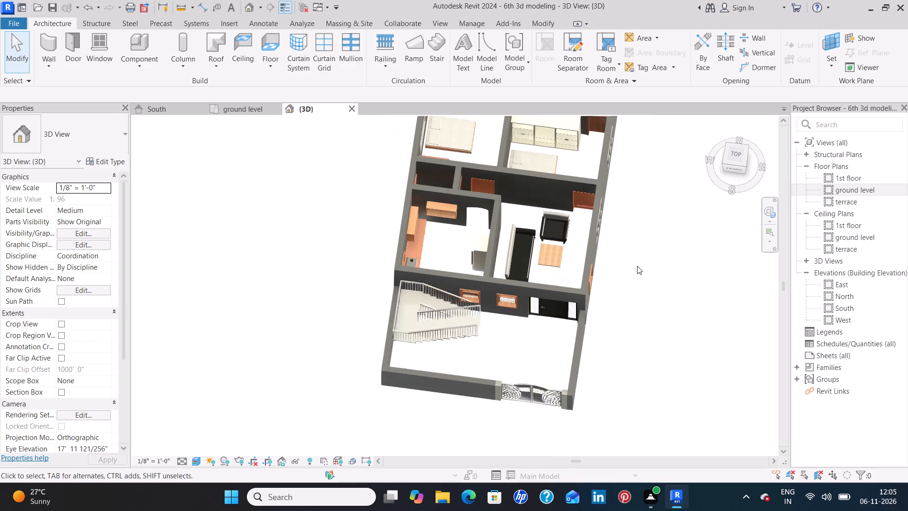
scroll(637, 266, down, 1)
middle_drag(638, 269, 611, 339)
scroll(669, 262, down, 1)
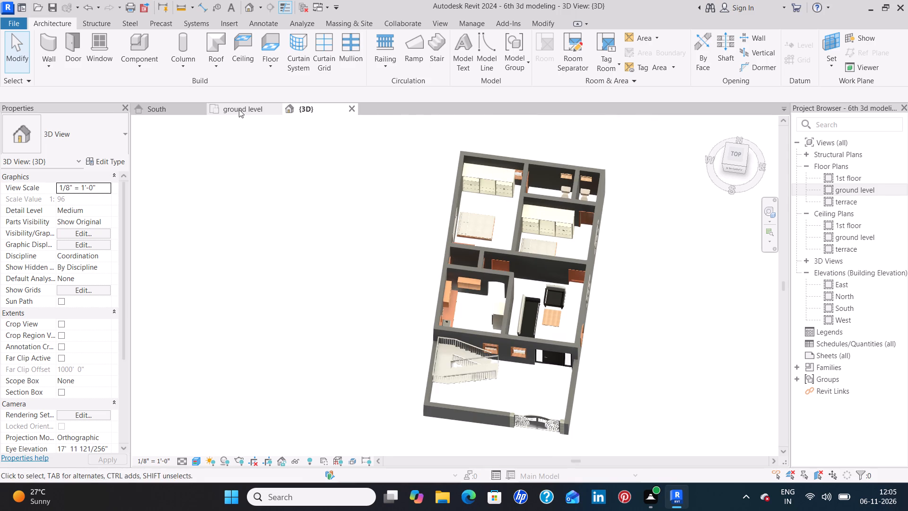
click(239, 109)
scroll(436, 255, down, 4)
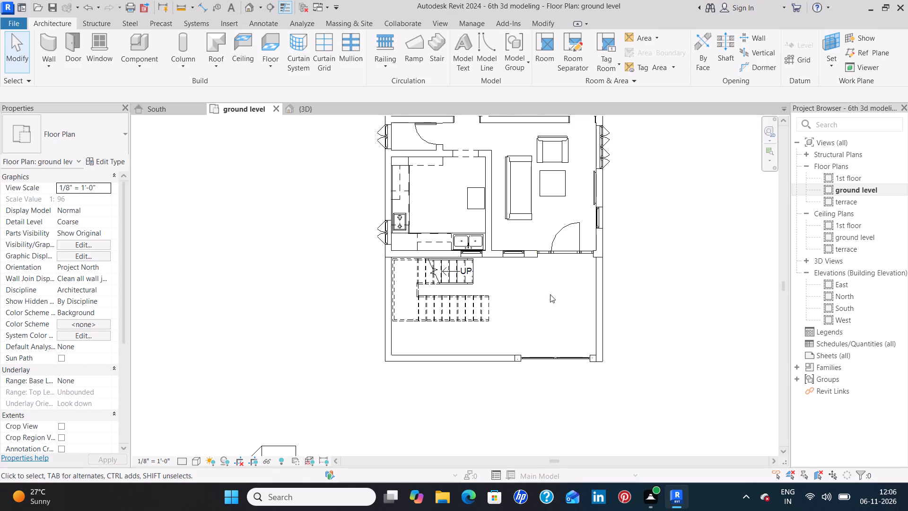
scroll(549, 313, down, 5)
scroll(387, 273, down, 2)
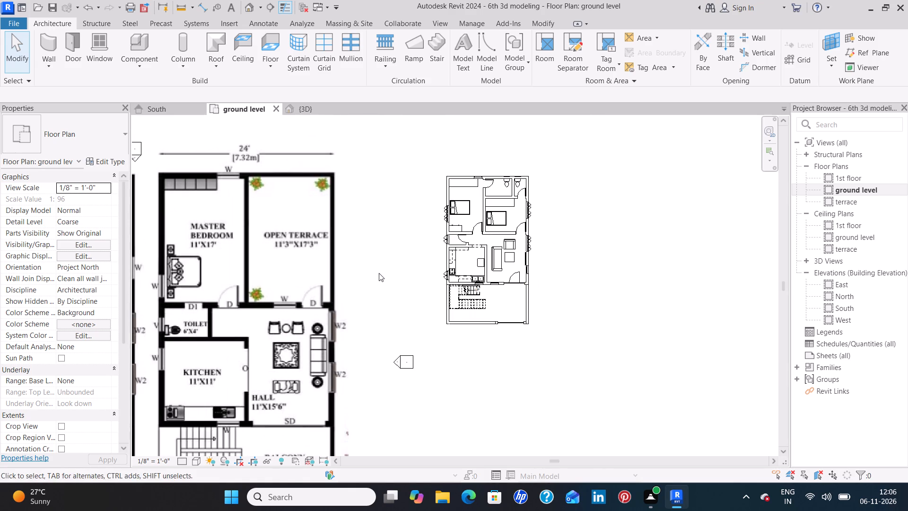
middle_drag(379, 273, 444, 279)
scroll(563, 291, up, 3)
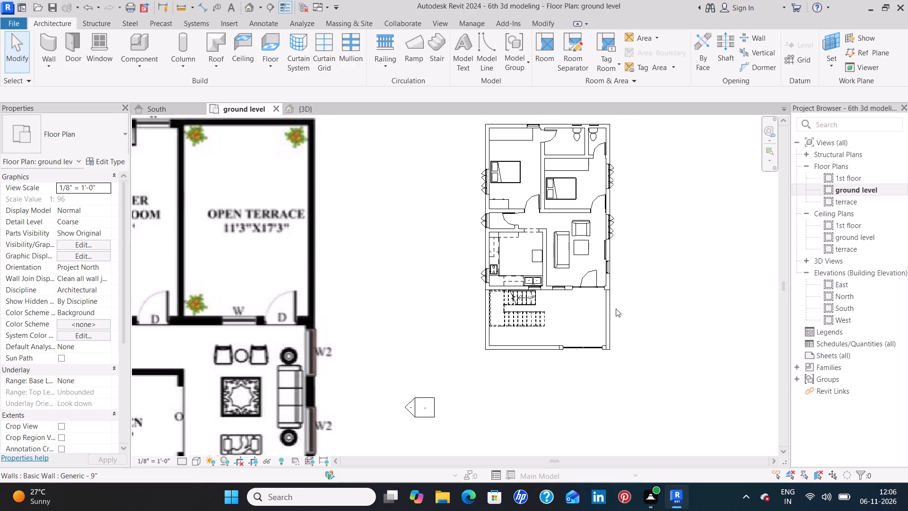
scroll(573, 309, up, 8)
middle_drag(628, 292, 566, 332)
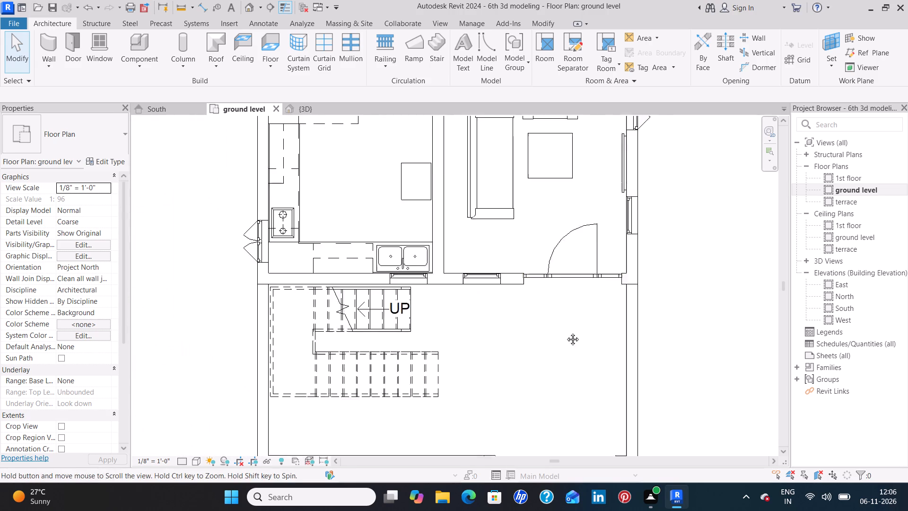
middle_drag(566, 332, 562, 333)
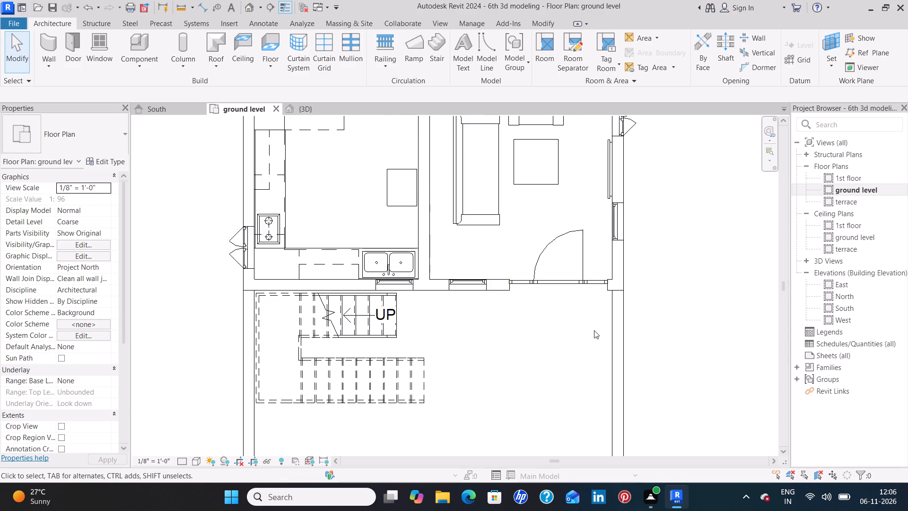
scroll(594, 330, up, 2)
middle_drag(554, 336, 609, 300)
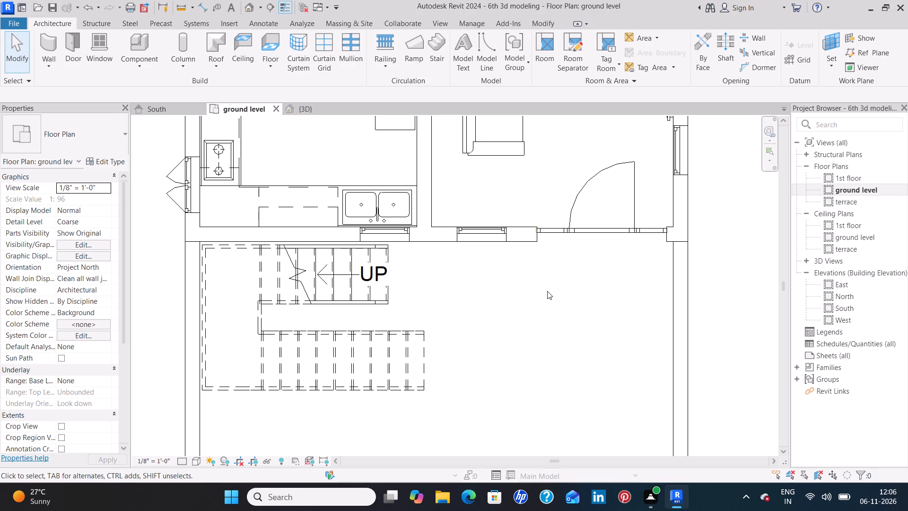
scroll(526, 292, up, 1)
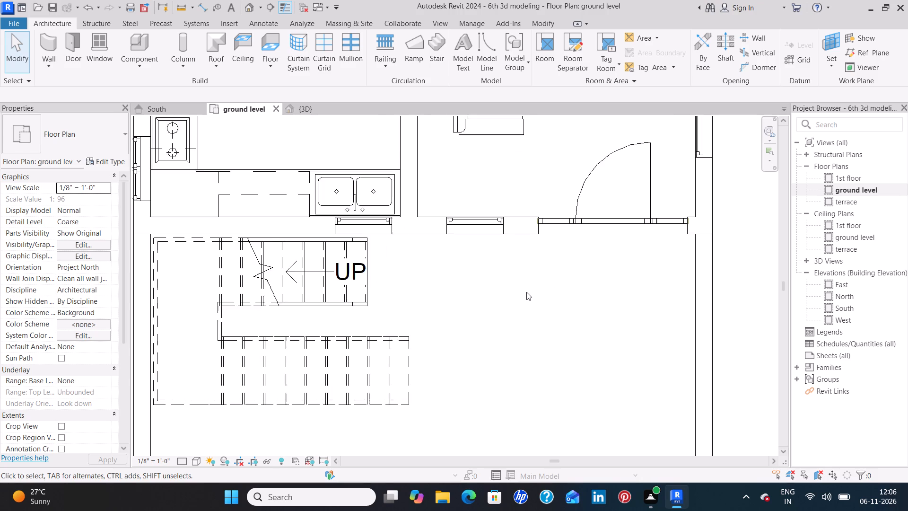
scroll(526, 292, down, 1)
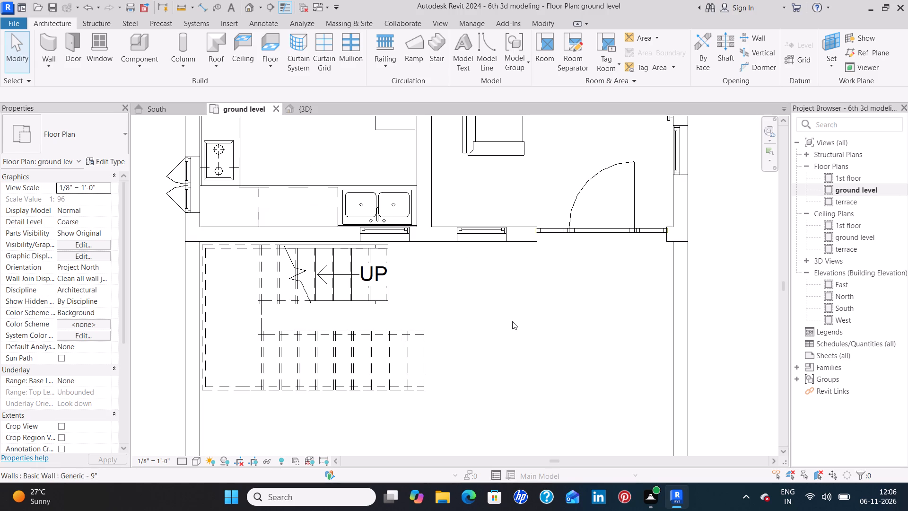
scroll(513, 319, down, 3)
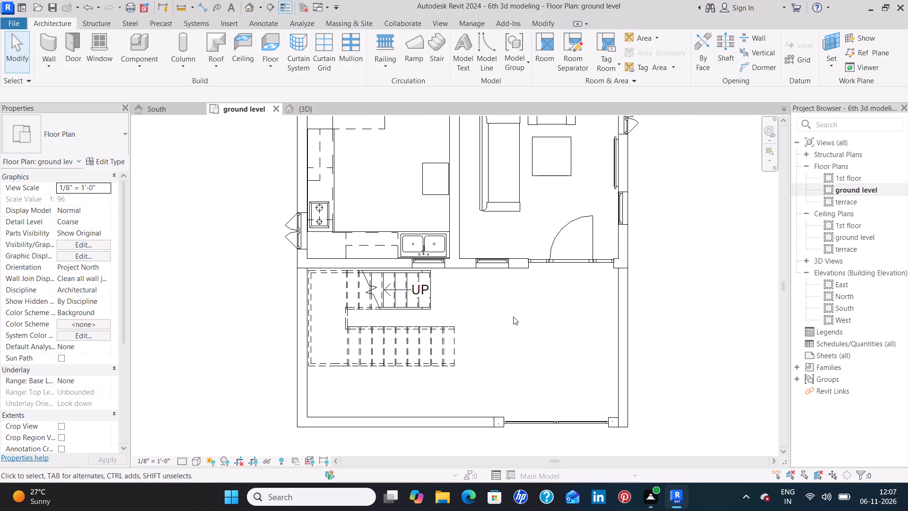